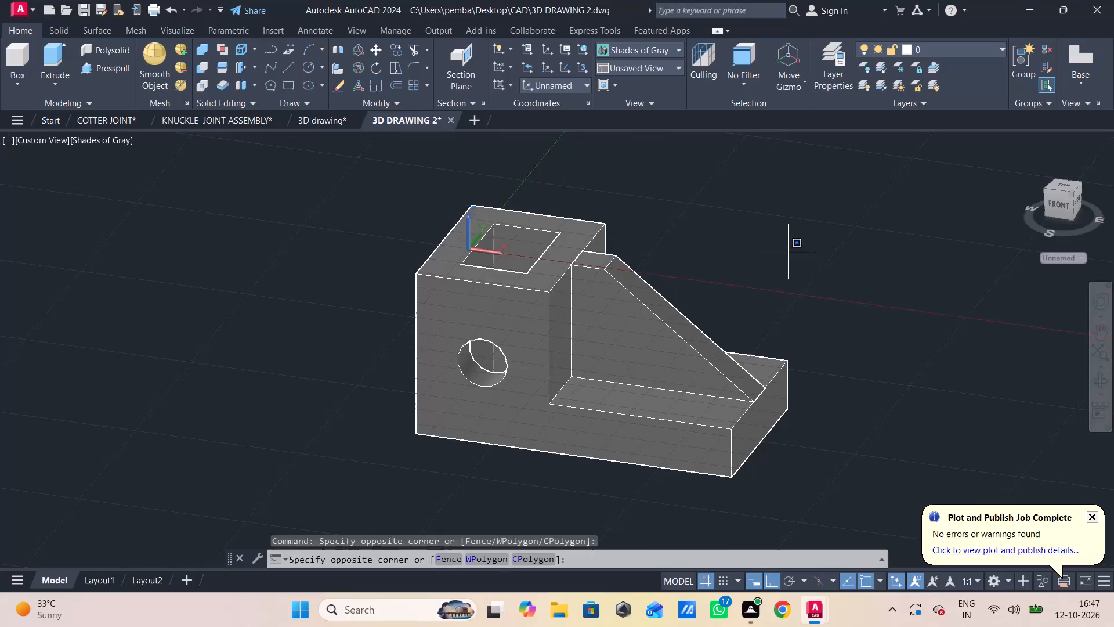
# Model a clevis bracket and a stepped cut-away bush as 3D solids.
# Start a new blank drawing.
pyautogui.click(878, 278)
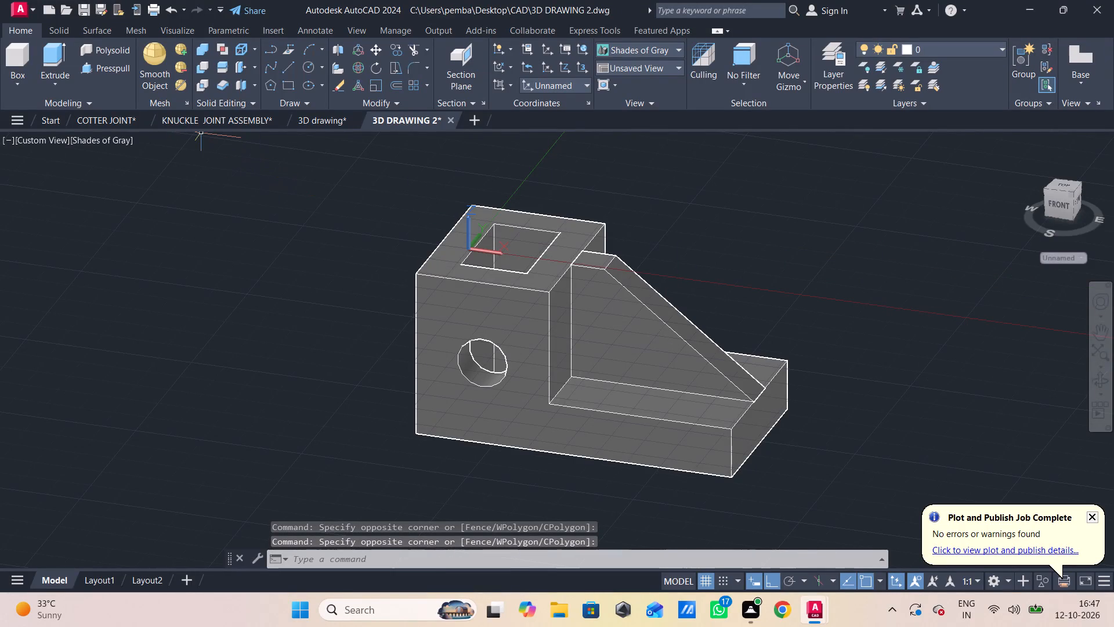
pyautogui.click(352, 124)
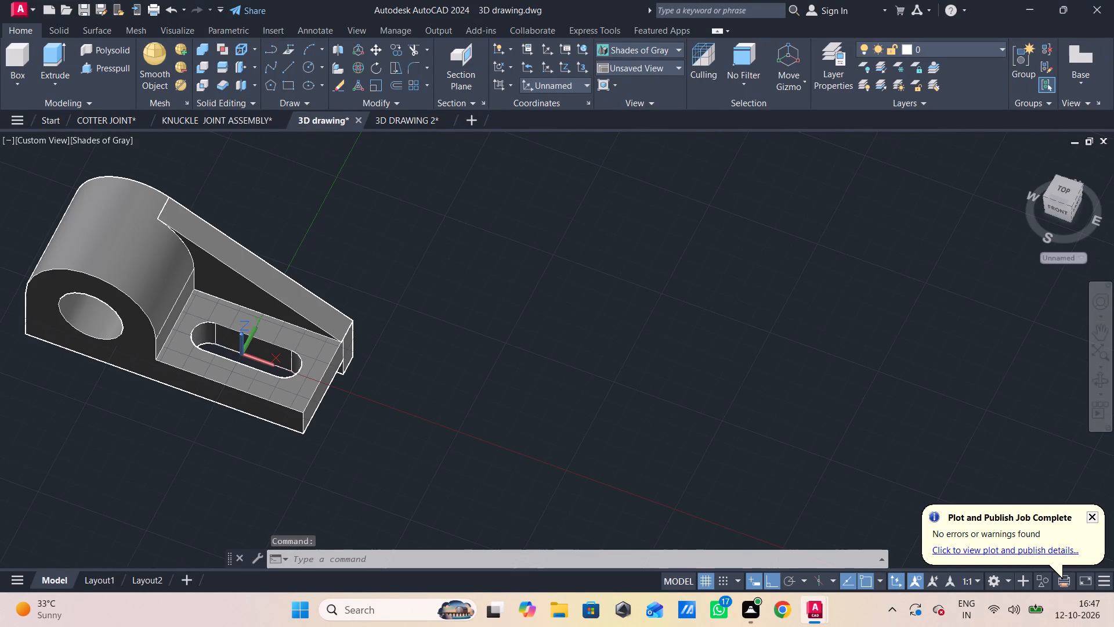
pyautogui.click(473, 116)
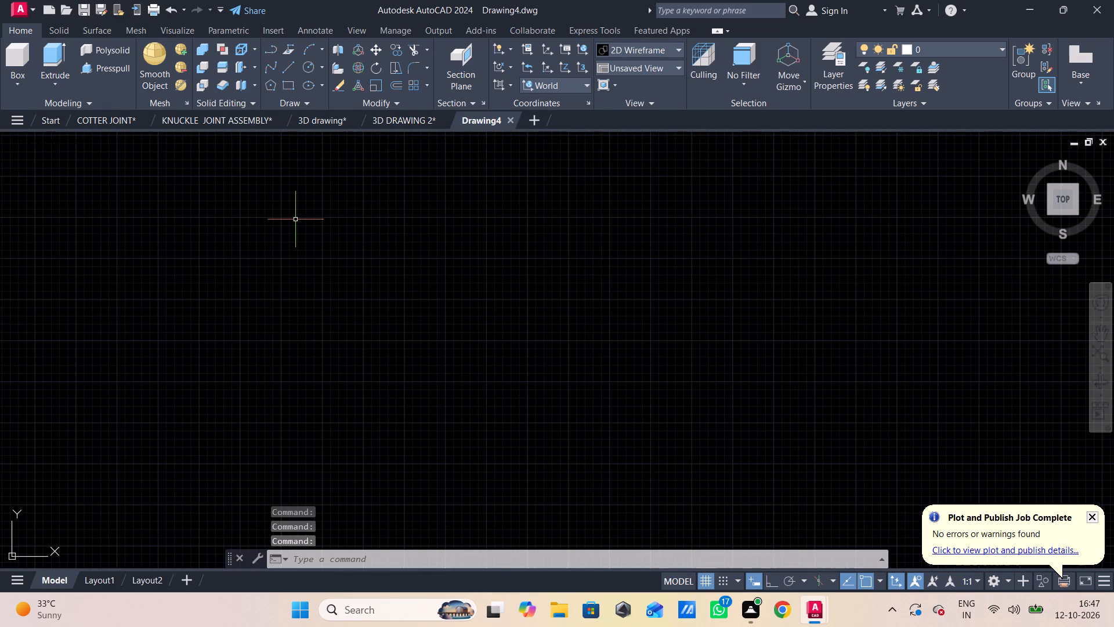
# Save the new drawing in the CAD folder as 3D DRAWING 3.
pyautogui.hotkey('ctrl', 's')
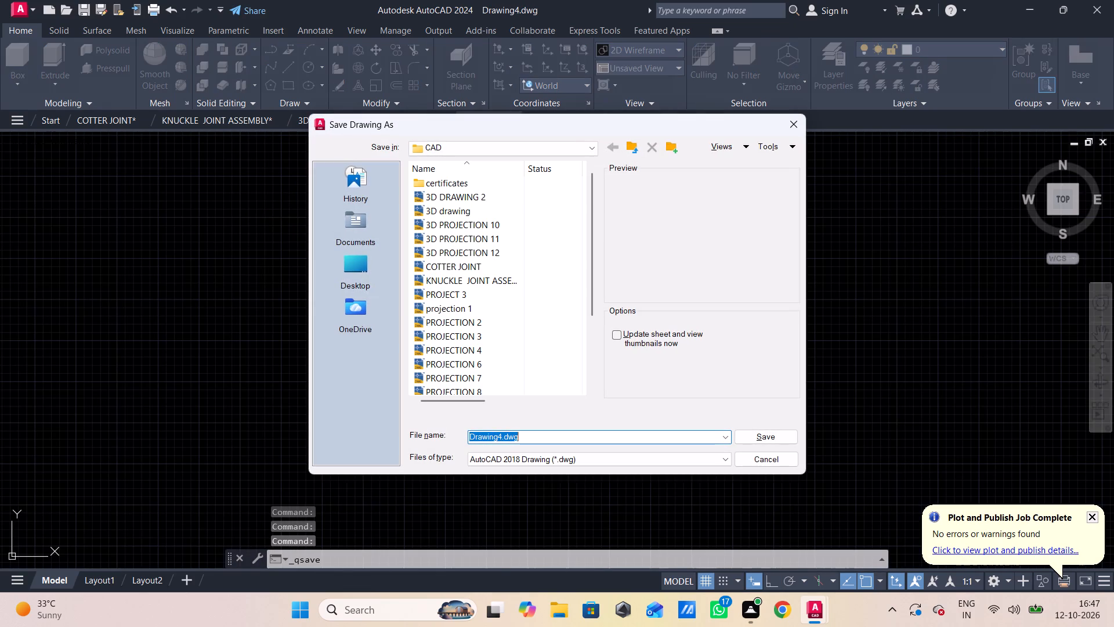
pyautogui.press('BackSpace')
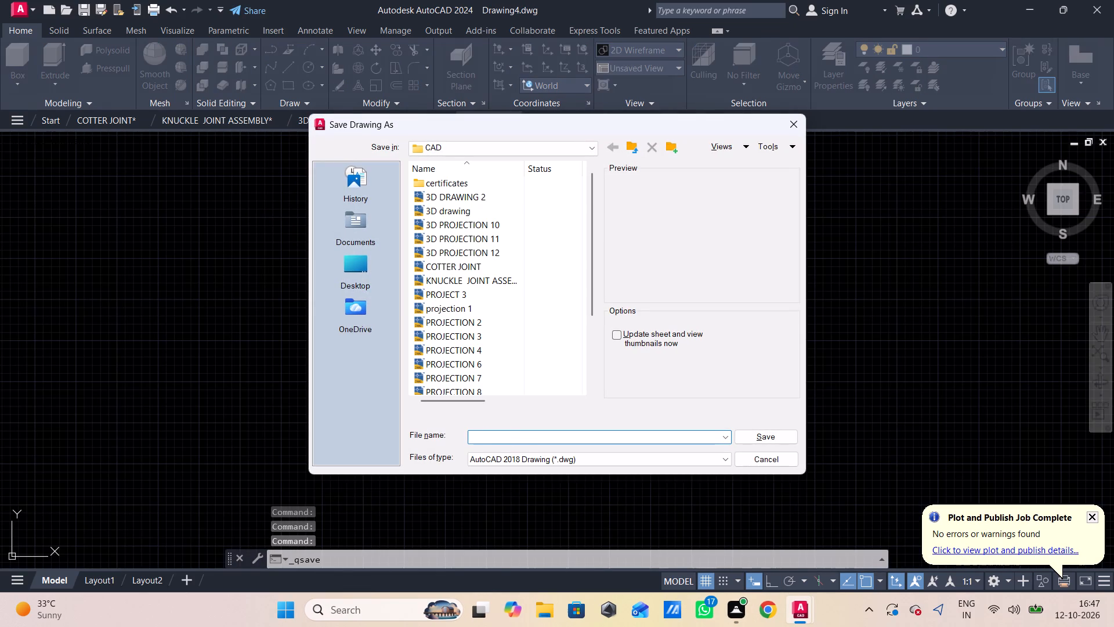
pyautogui.write('3D DRA')
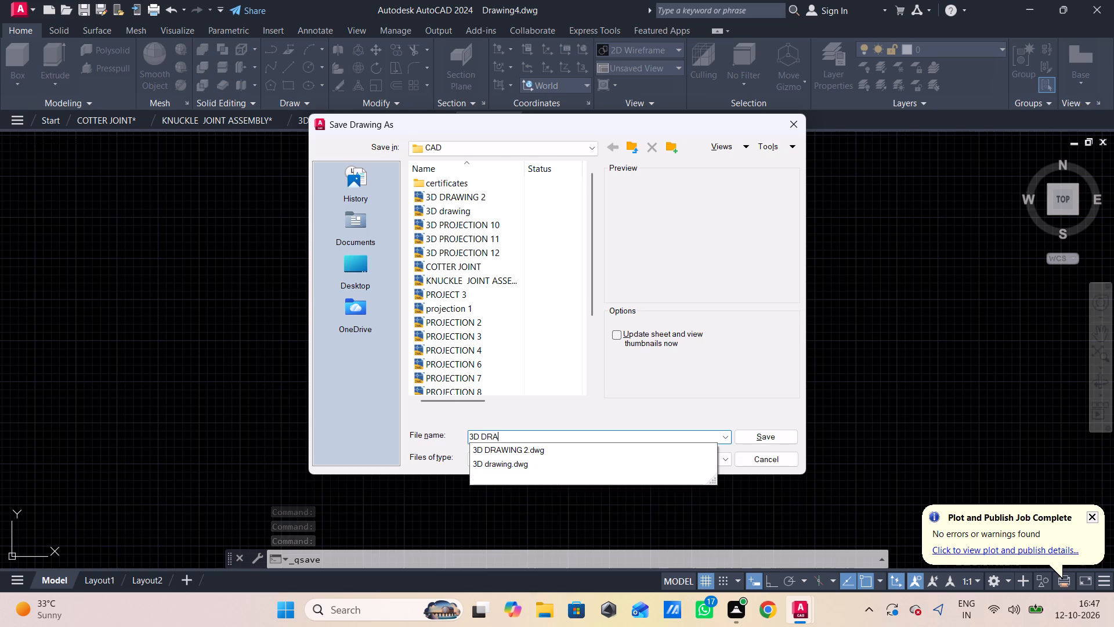
pyautogui.write('WIN')
pyautogui.write('G')
pyautogui.press('space')
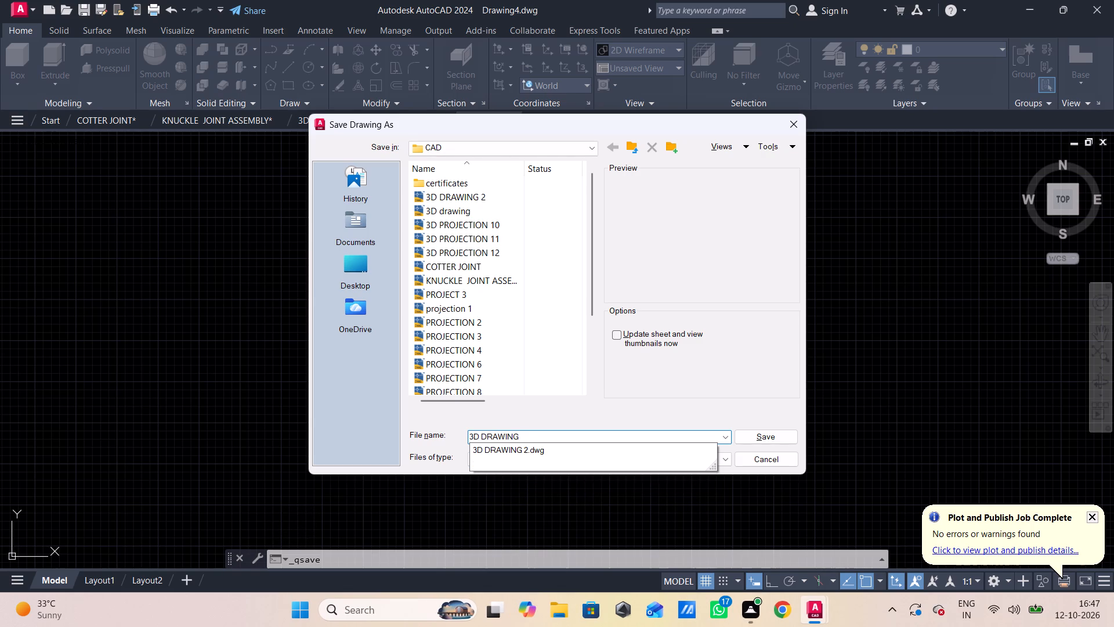
pyautogui.press('2')
pyautogui.press('BackSpace')
pyautogui.press('4')
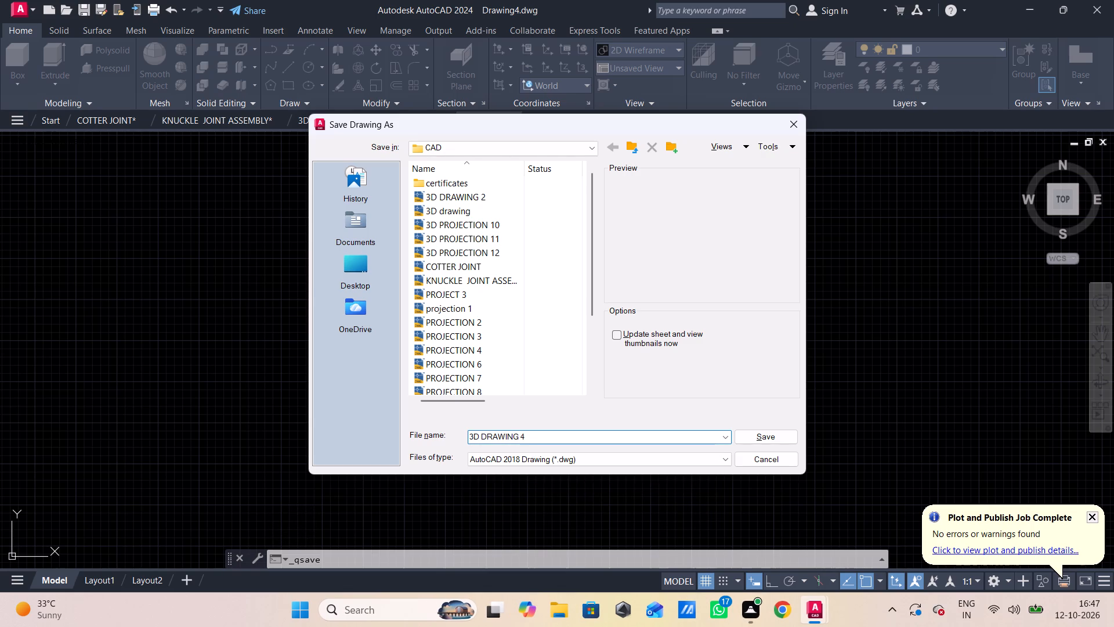
pyautogui.press('BackSpace')
pyautogui.press('3')
pyautogui.press('Return')
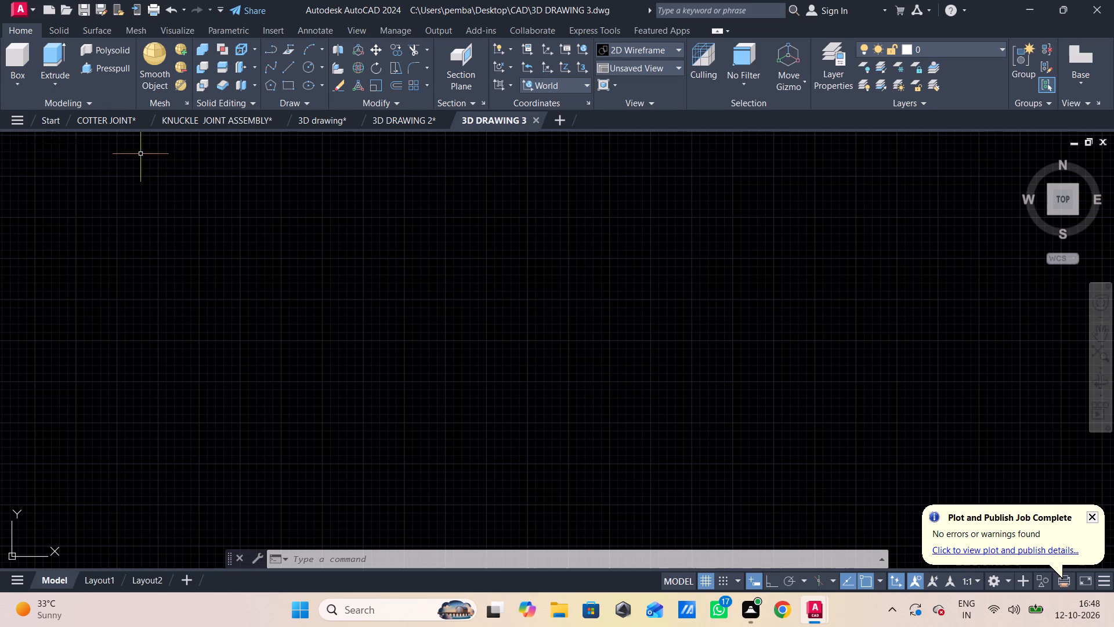
# Switch the drawing to the Front view.
pyautogui.click(25, 142)
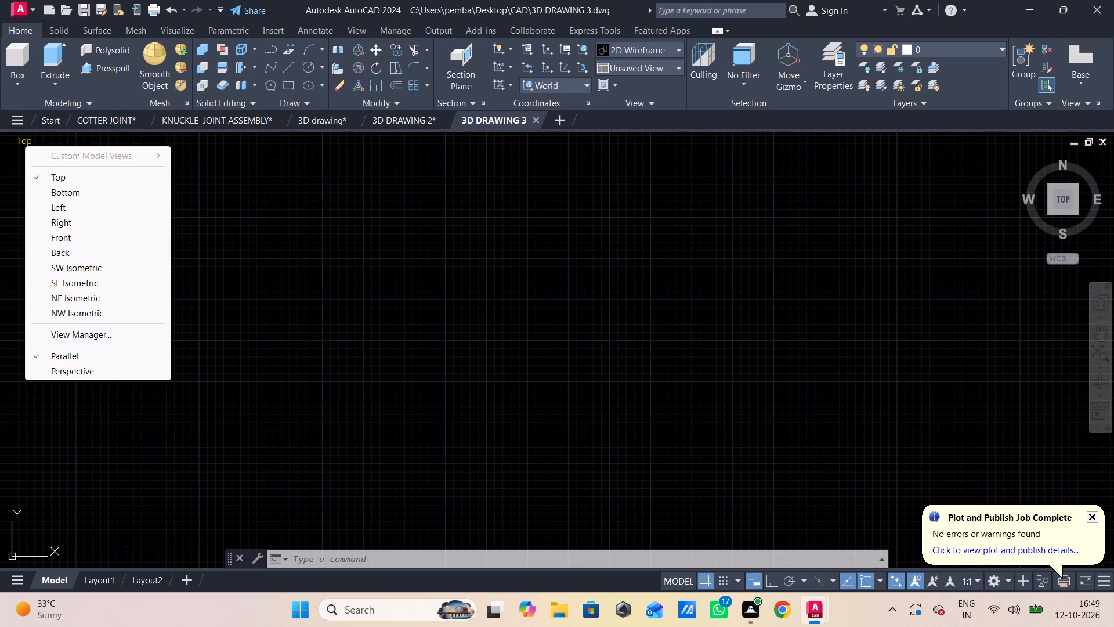
pyautogui.click(135, 235)
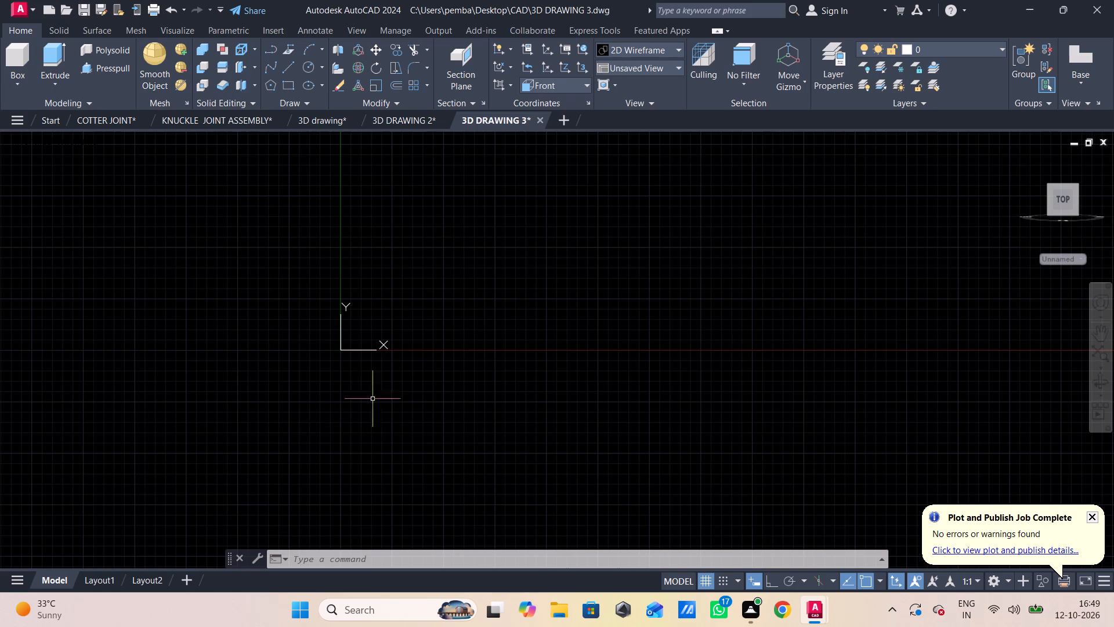
# Begin a line from a point below the origin on its positive X side, with Ortho mode on.
pyautogui.press('l')
pyautogui.press('Return')
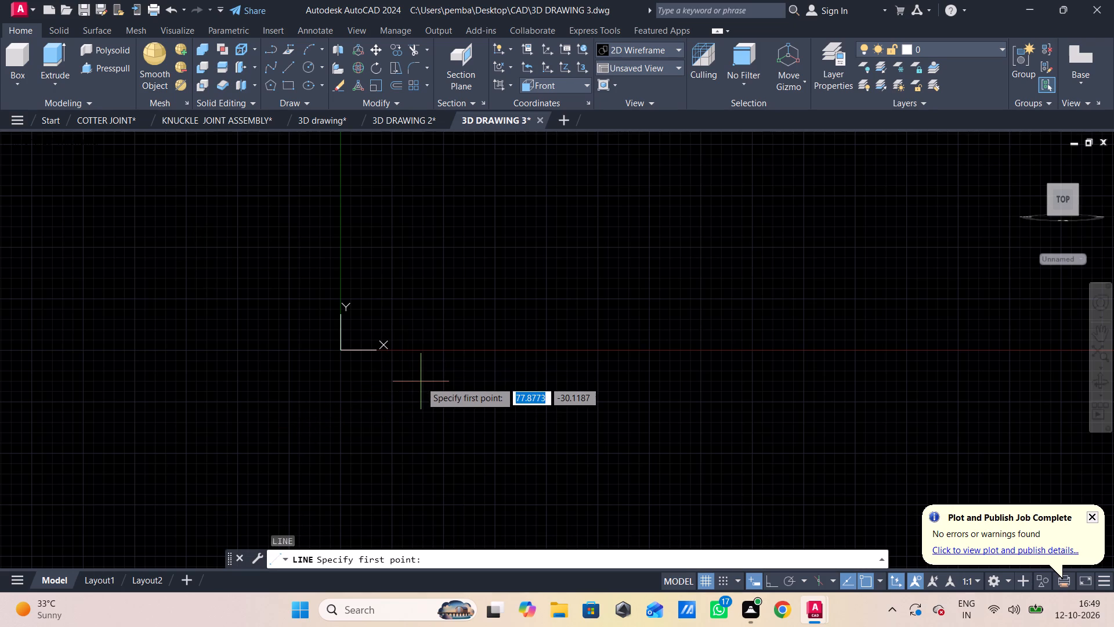
pyautogui.click(435, 415)
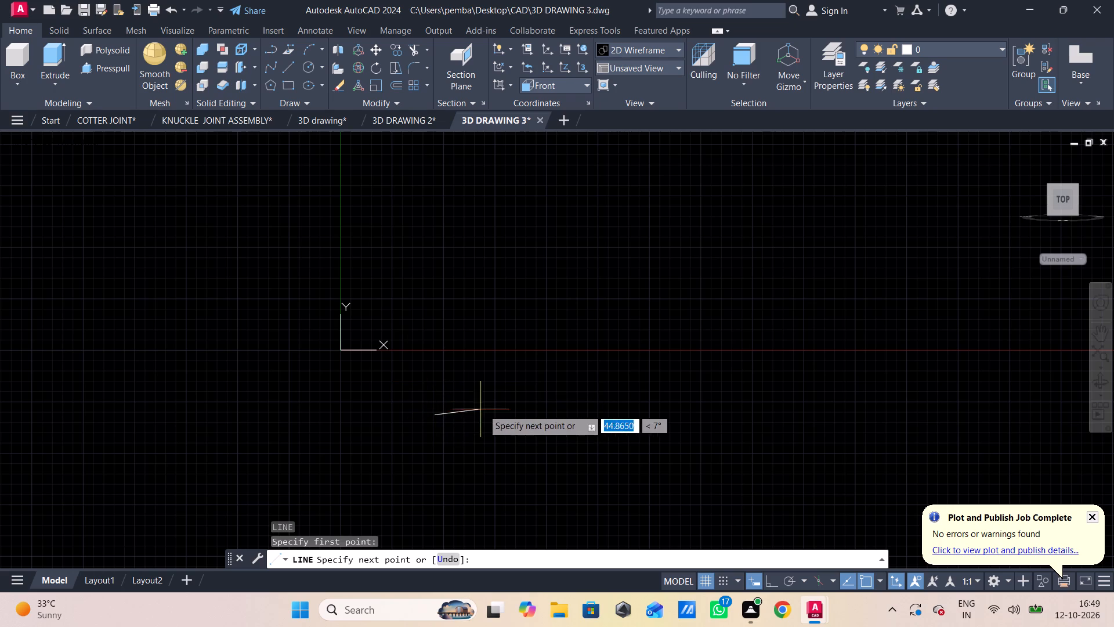
pyautogui.click(771, 576)
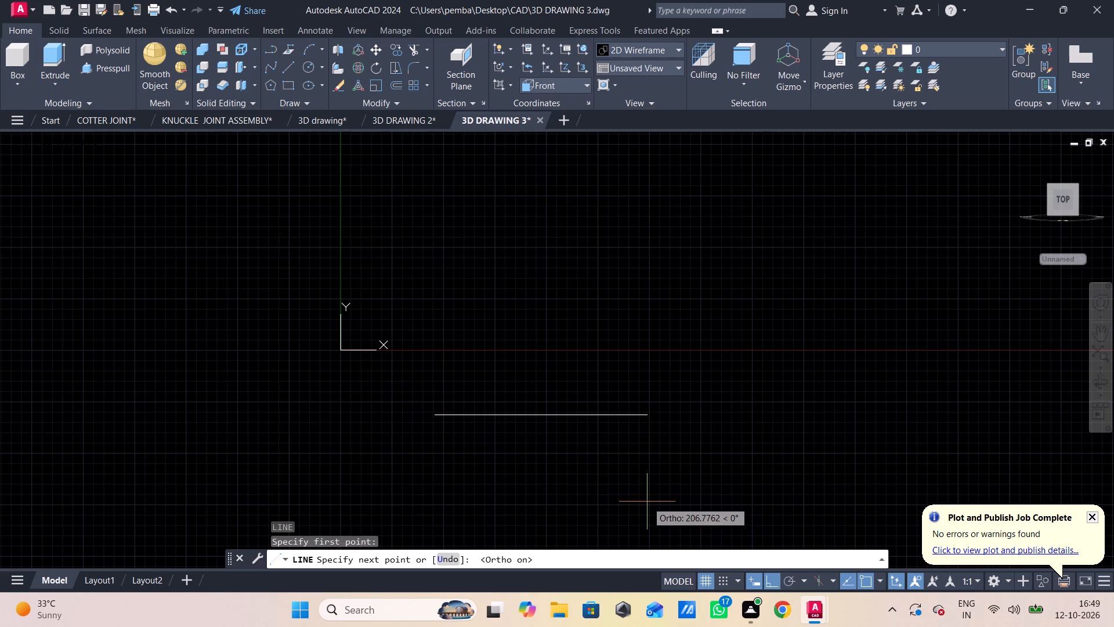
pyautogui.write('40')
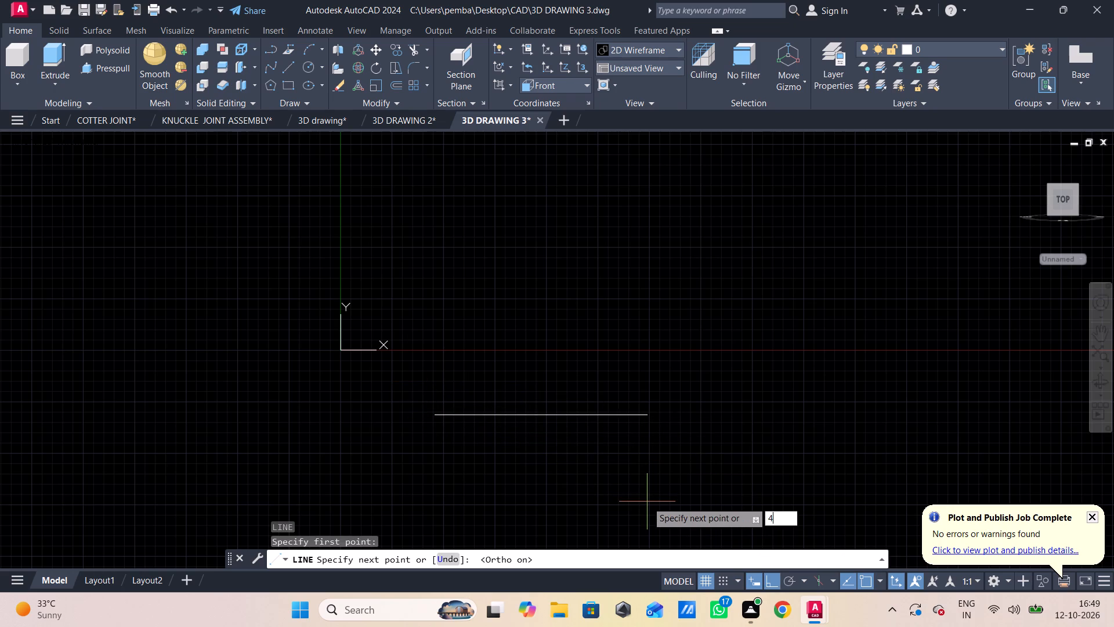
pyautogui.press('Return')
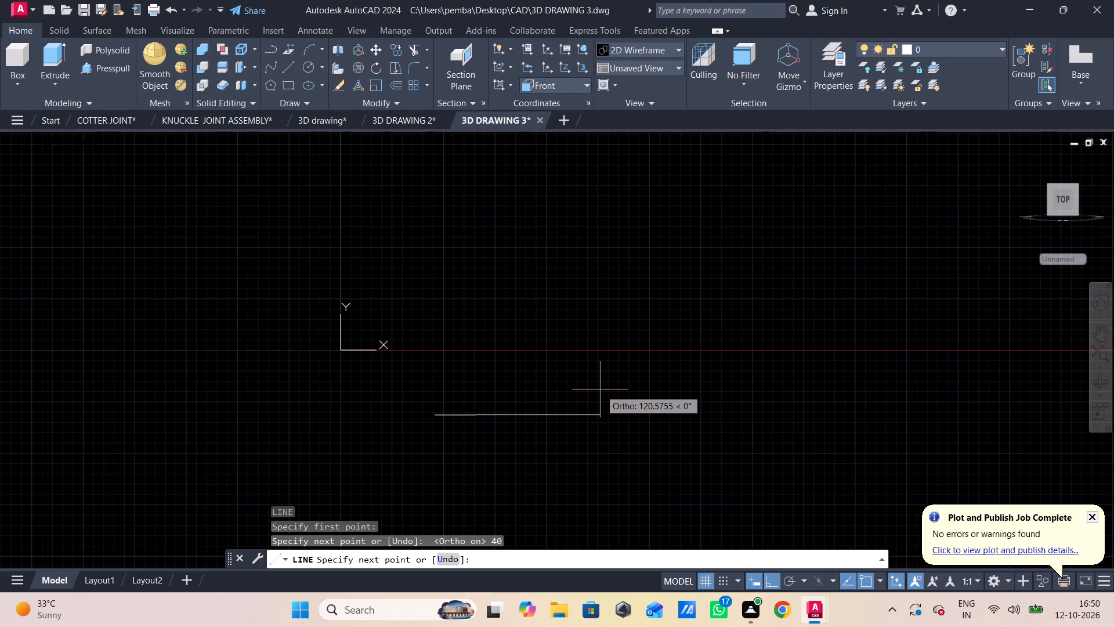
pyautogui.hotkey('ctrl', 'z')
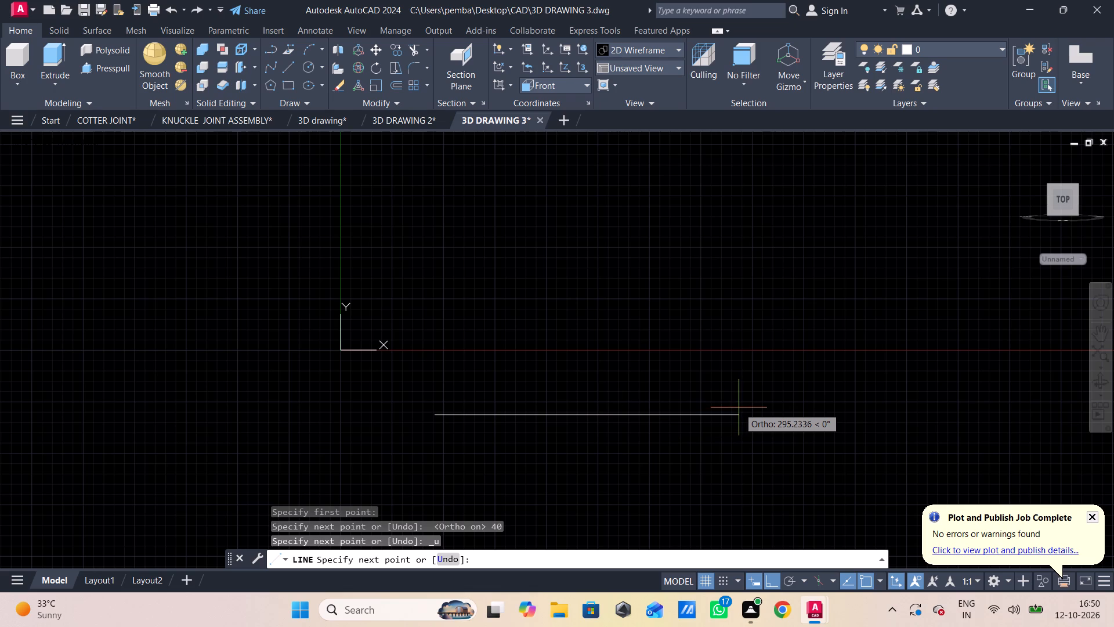
# Draw the horizontal base segment 120 units long in the positive X direction from the line's start point.
pyautogui.write('120')
pyautogui.press('Return')
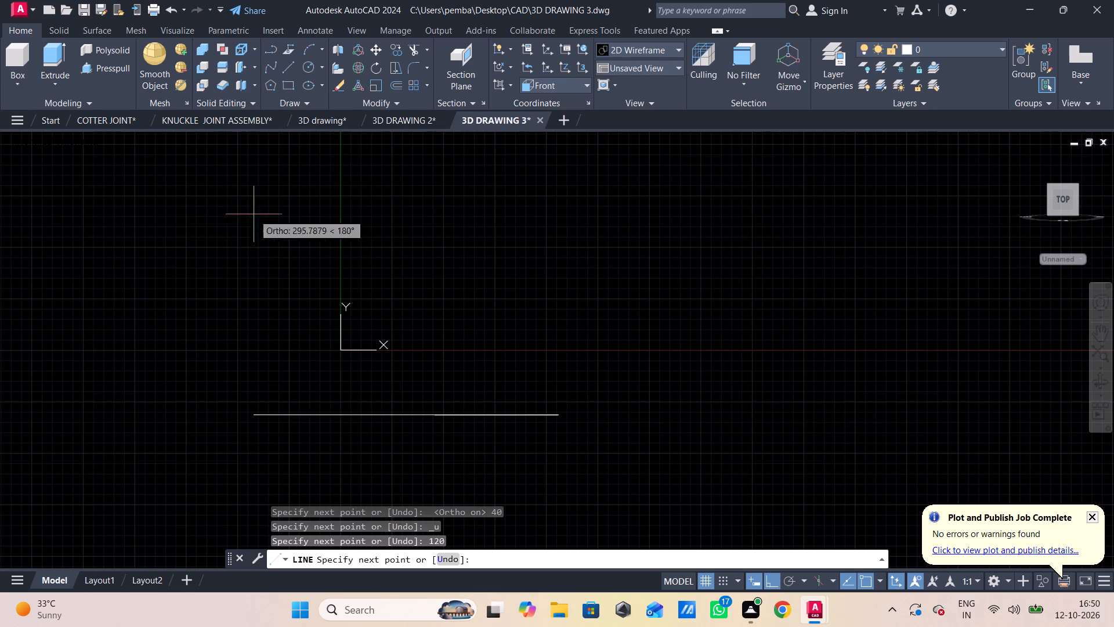
pyautogui.moveTo(601, 337); pyautogui.dragTo(696, 323, button='middle')
pyautogui.scroll(2, 667, 400)
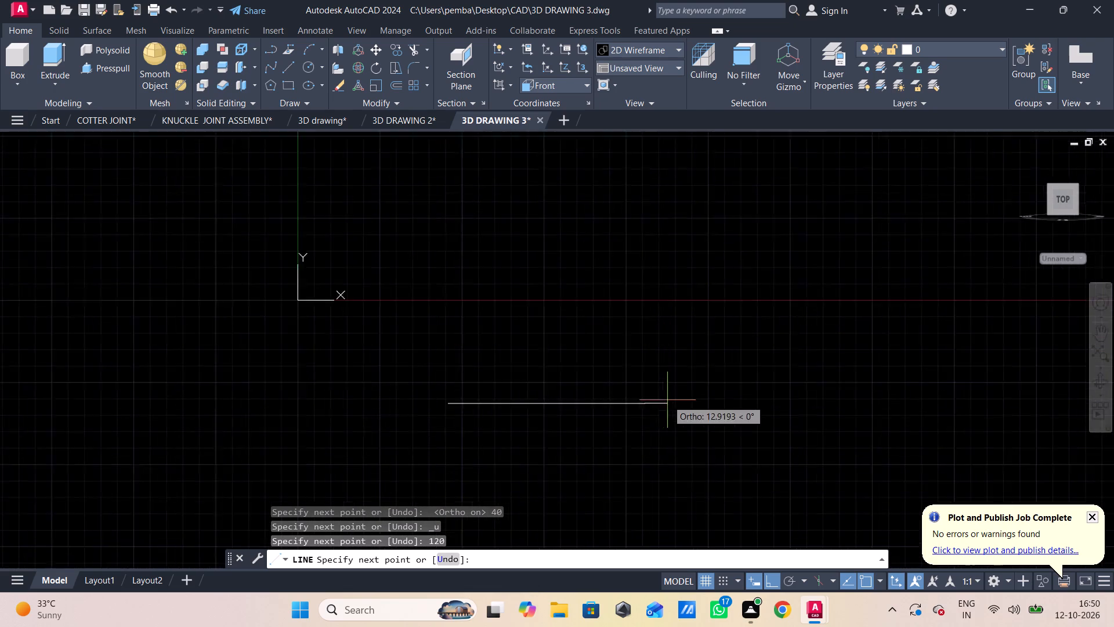
pyautogui.scroll(2, 667, 401)
pyautogui.scroll(-1, 667, 401)
pyautogui.moveTo(667, 401); pyautogui.dragTo(731, 399, button='middle')
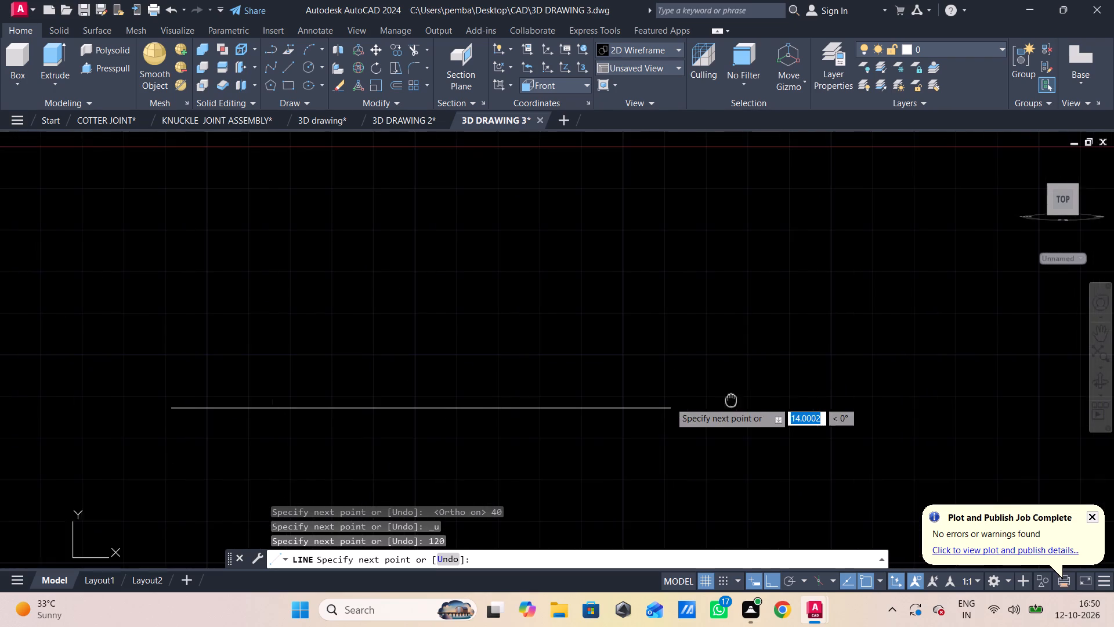
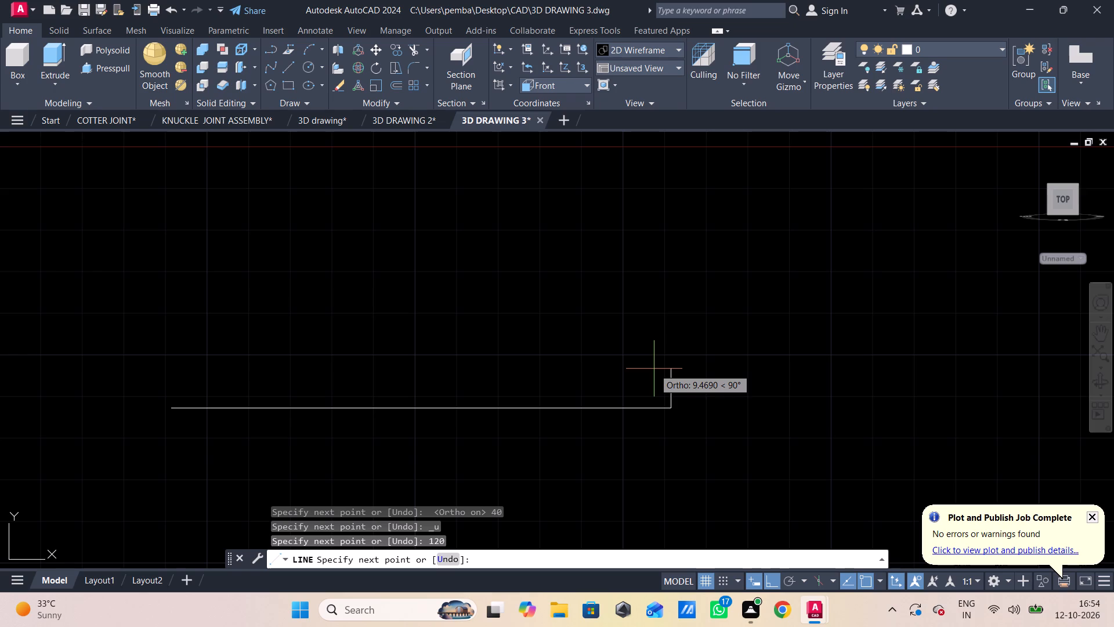
# Draw the stepped side from the base line's start point: 24 units up, 40 units in positive X, and 24 units up.
pyautogui.press('Escape')
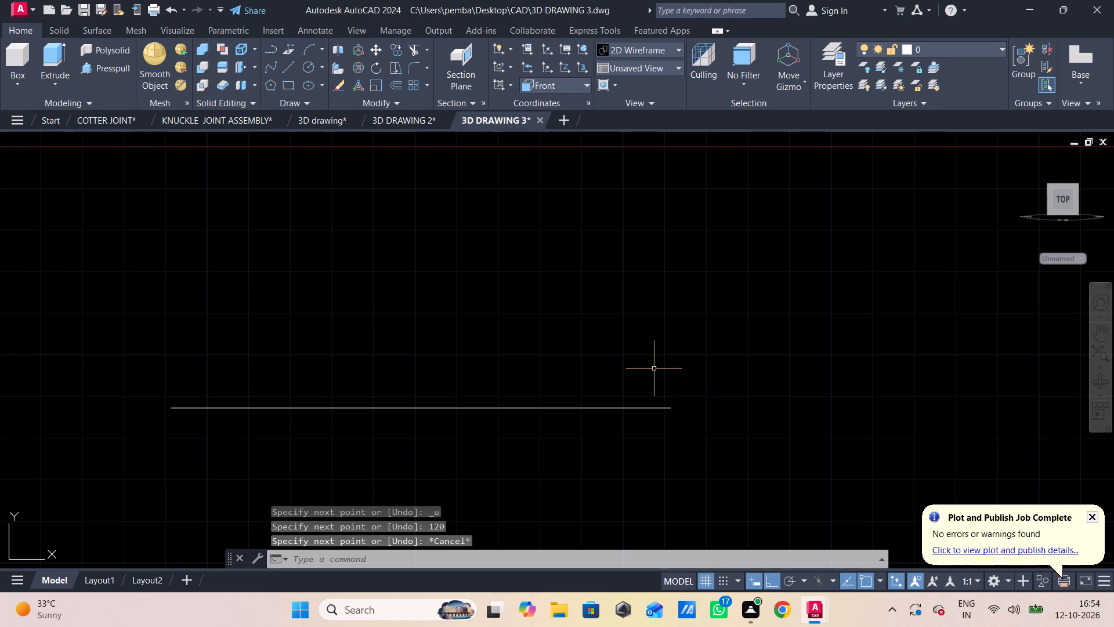
pyautogui.press('l')
pyautogui.press('Return')
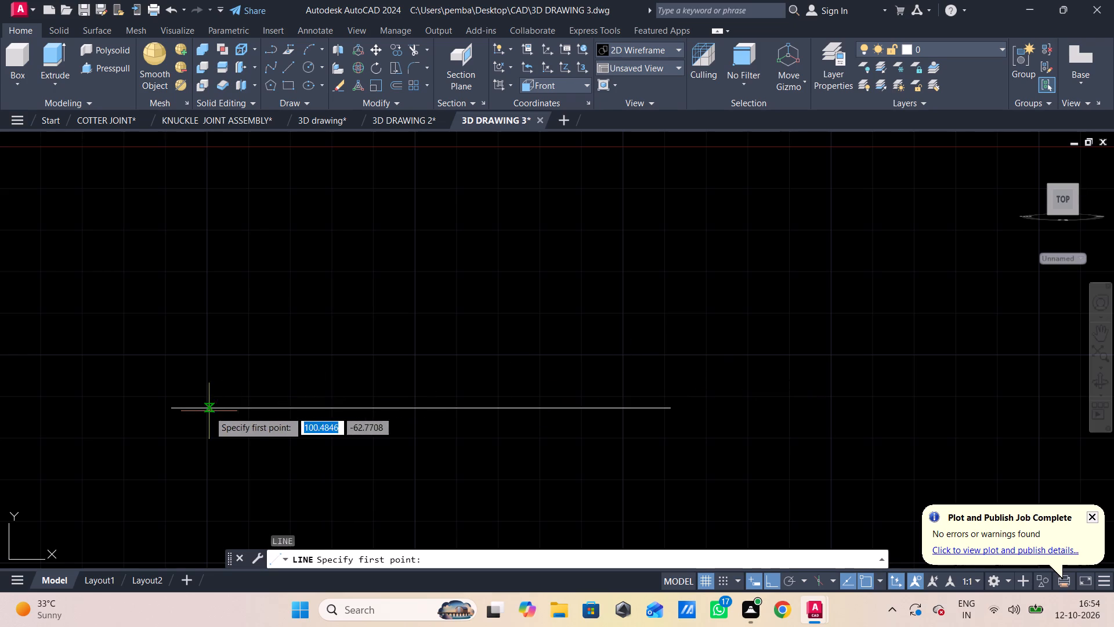
pyautogui.click(174, 407)
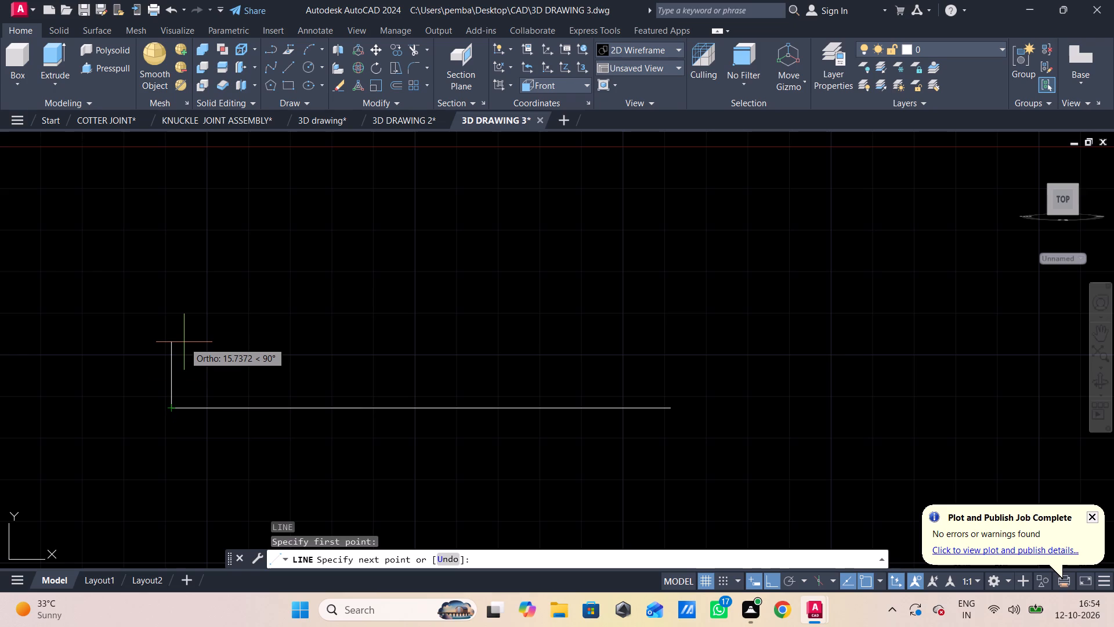
pyautogui.write('24')
pyautogui.press('Return')
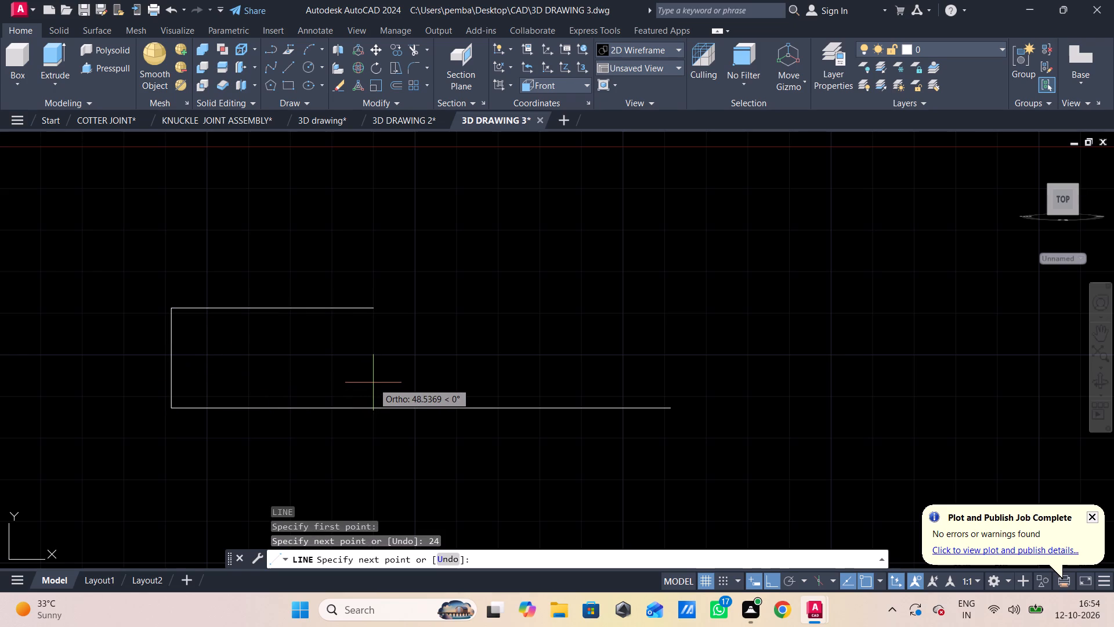
pyautogui.write('40')
pyautogui.press('Return')
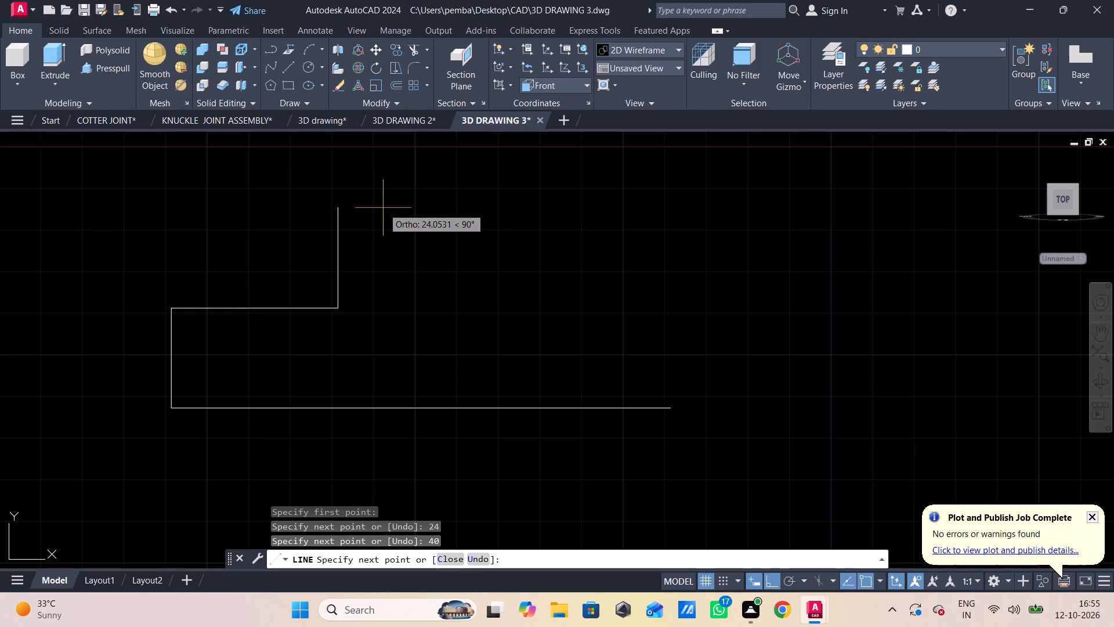
pyautogui.write('24')
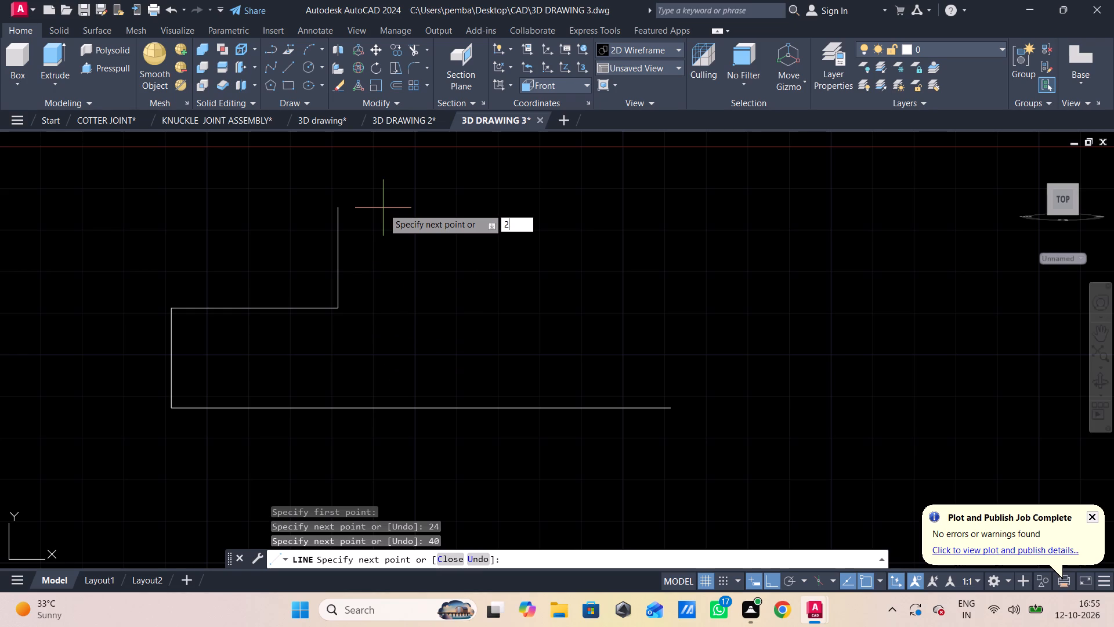
pyautogui.press('.')
pyautogui.press('BackSpace')
pyautogui.press('Return')
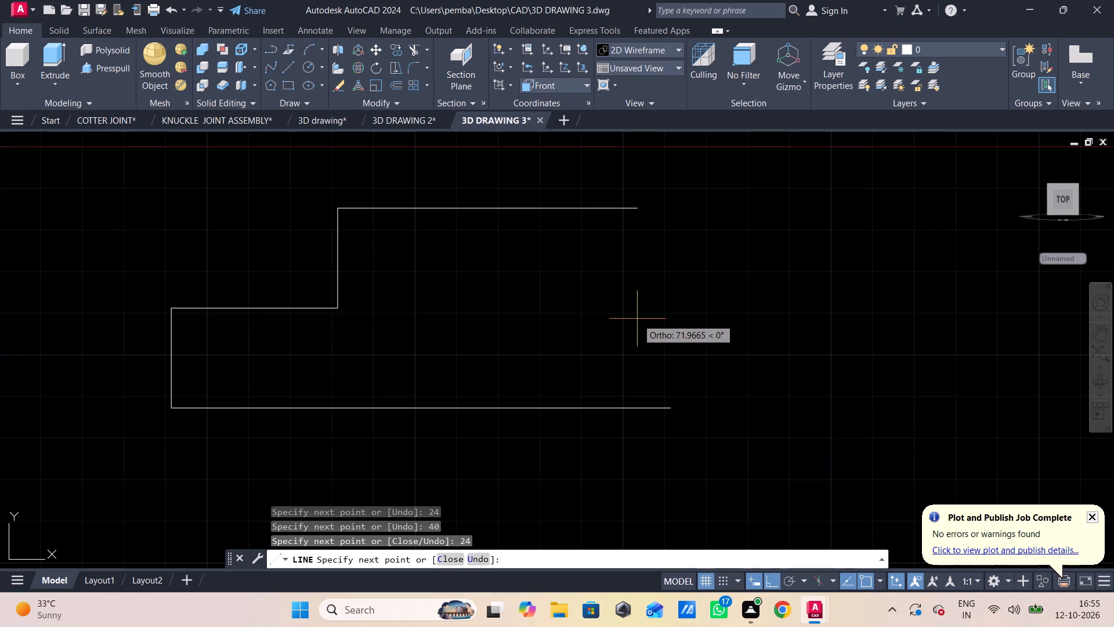
# Continue the stepped profile line from the upper end of the second 24-unit riser.
pyautogui.scroll(-2, 556, 163)
pyautogui.moveTo(547, 176); pyautogui.dragTo(480, 400, button='middle')
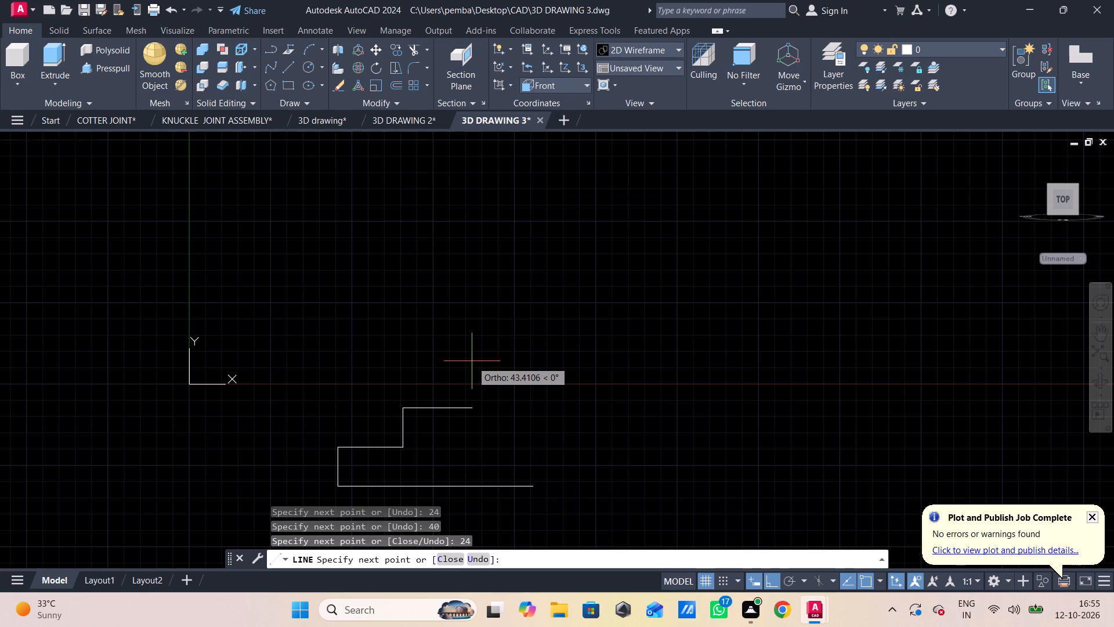
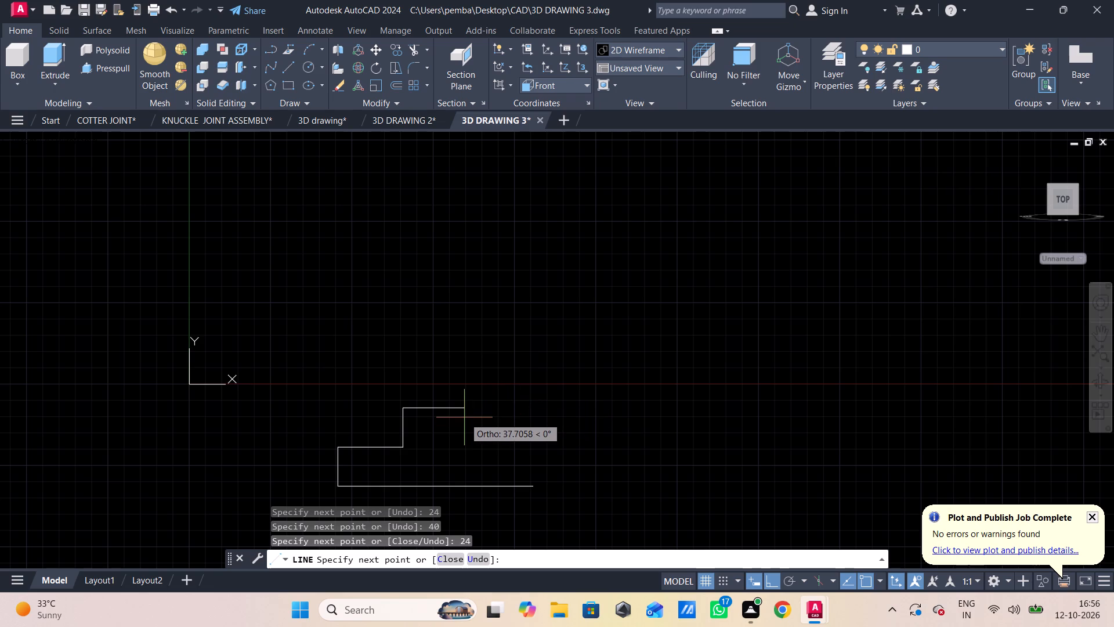
# Undo the last 24-unit riser segment of the stepped profile, keeping the line command running from the 40-unit step's end.
pyautogui.hotkey('ctrl', 'z')
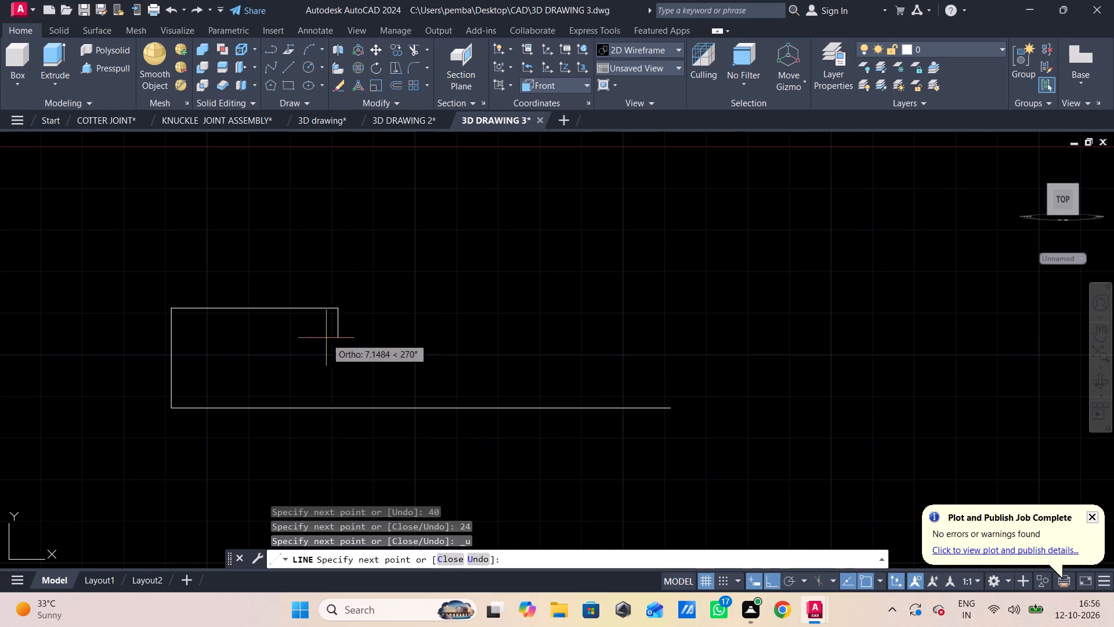
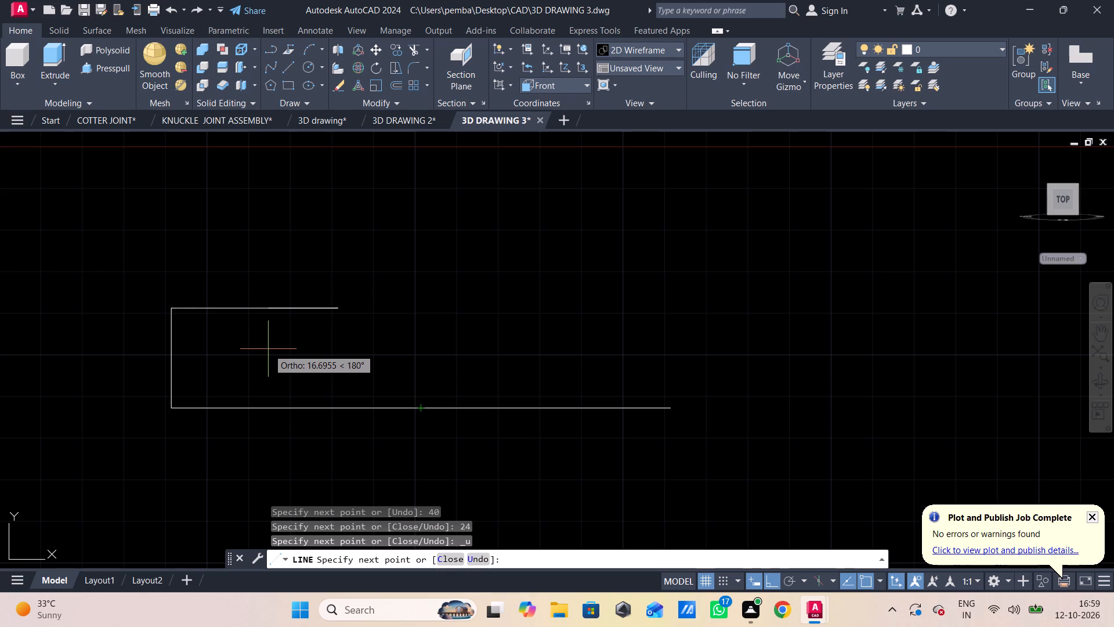
# Draw two stair steps with the Line tool from the 40-unit tread's end, each rising 15 and running 38 units outward.
pyautogui.write('15')
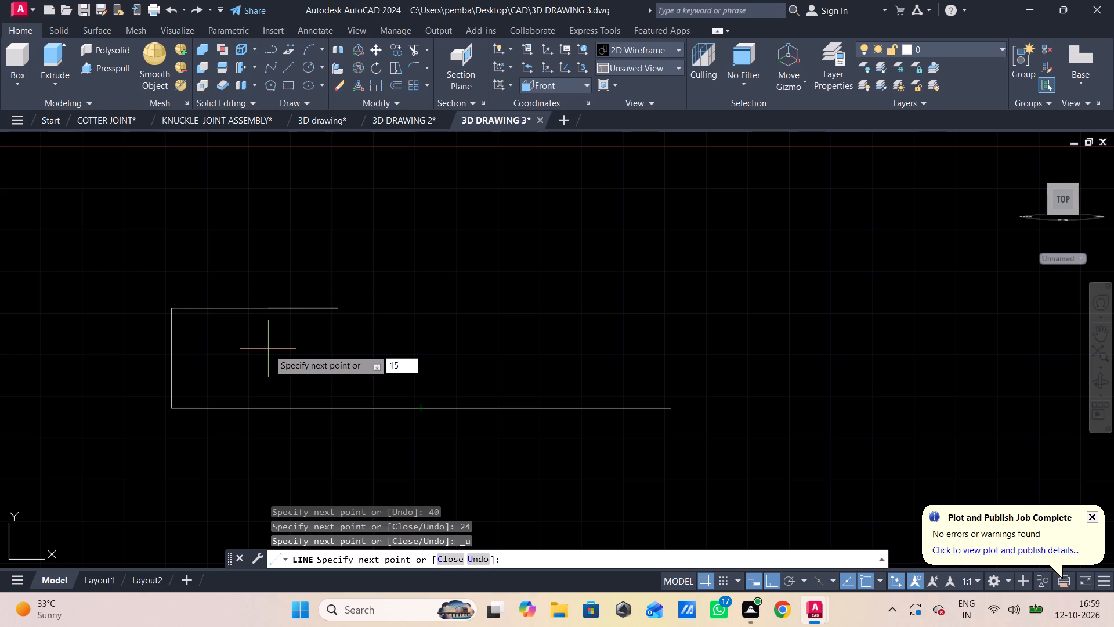
pyautogui.press('Escape')
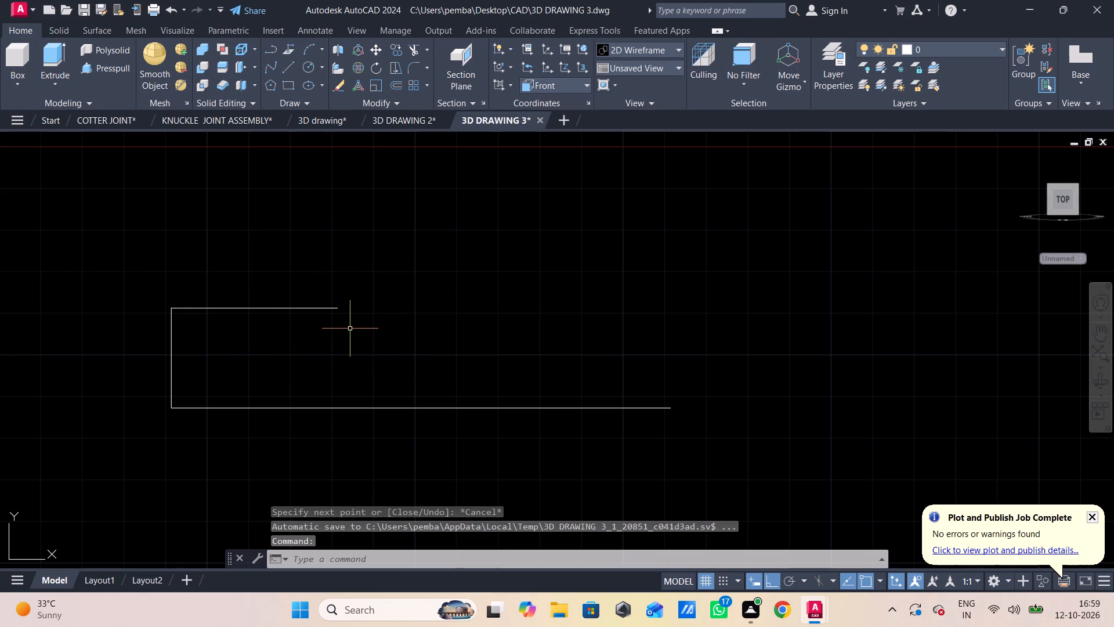
pyautogui.press('l')
pyautogui.press('Return')
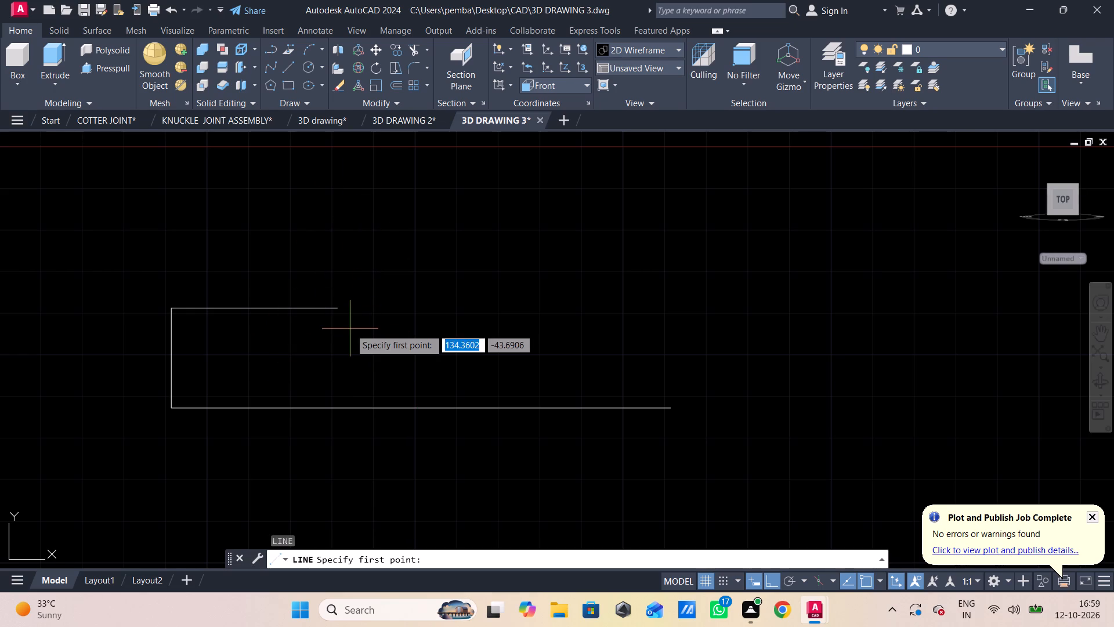
pyautogui.click(341, 314)
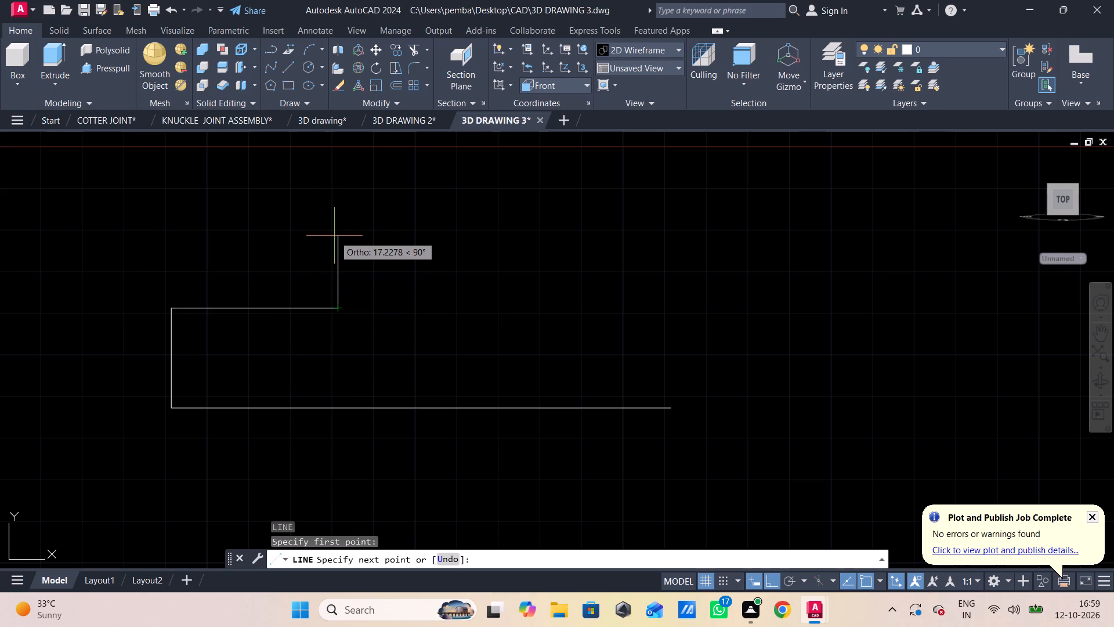
pyautogui.write('15')
pyautogui.press('Return')
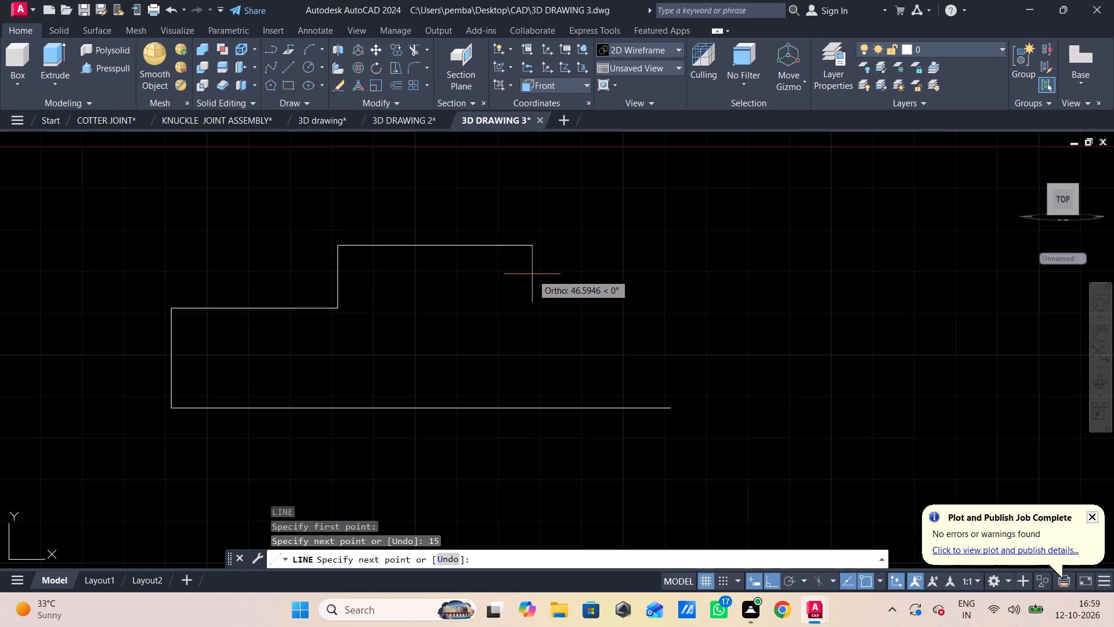
pyautogui.write('38')
pyautogui.press('Return')
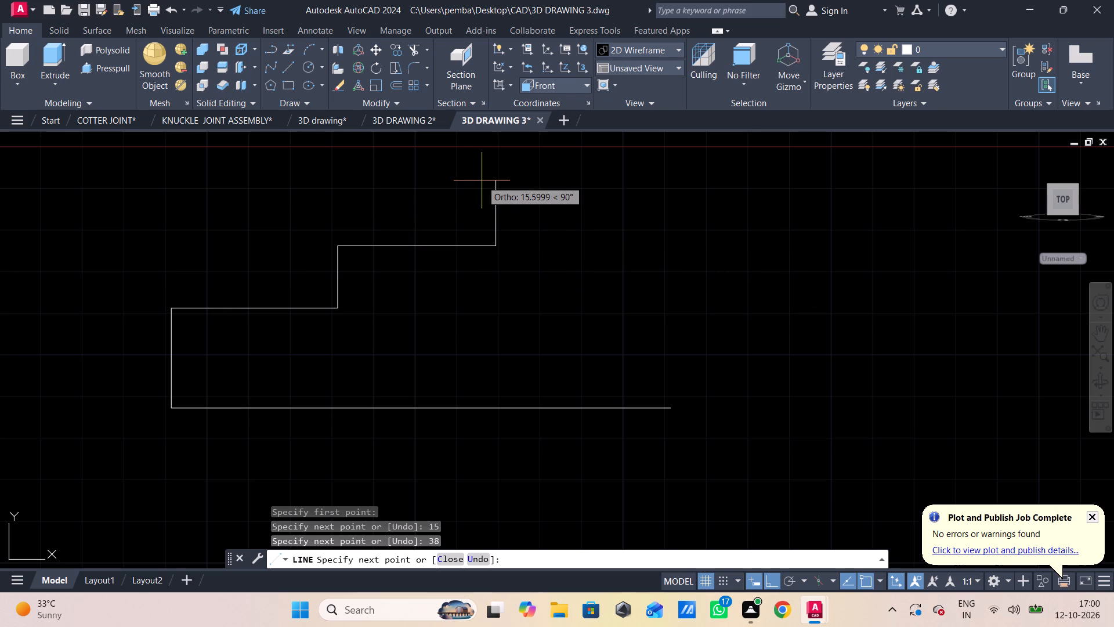
pyautogui.write('15')
pyautogui.press('Return')
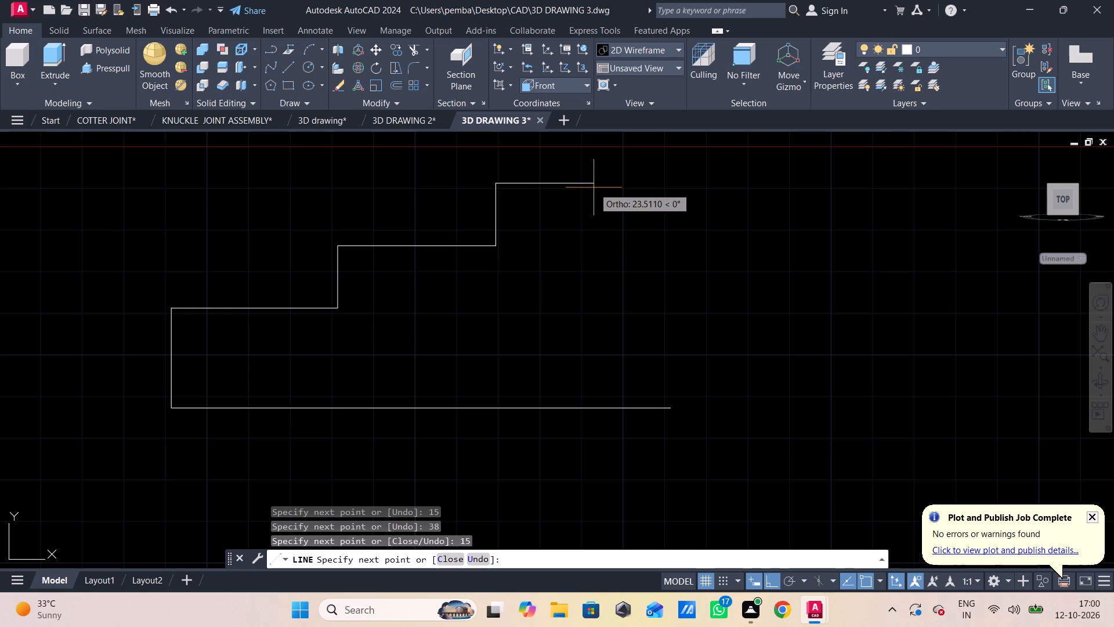
pyautogui.write('38')
pyautogui.press('Return')
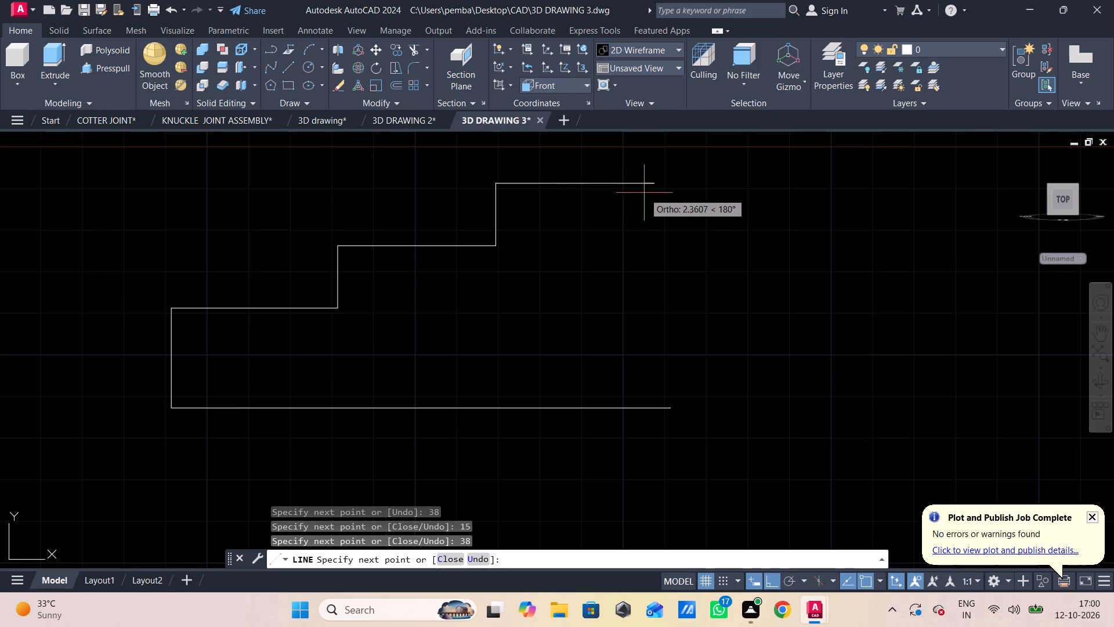
# Continue the stair line with a third step, rising 15 and running 38 units outward.
pyautogui.moveTo(706, 184); pyautogui.dragTo(558, 433, button='middle')
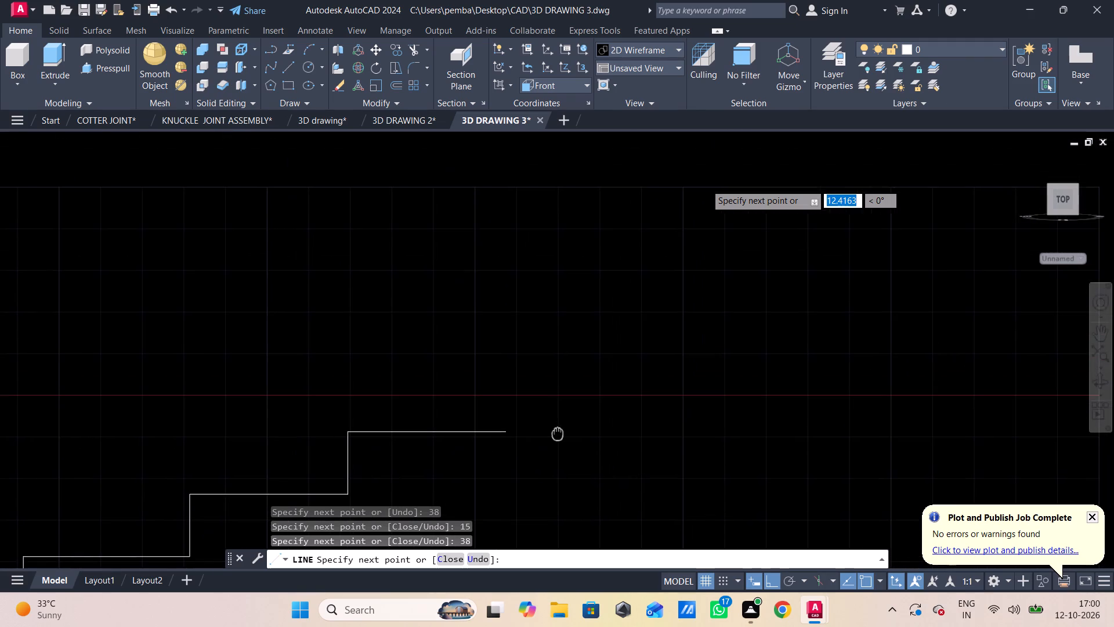
pyautogui.write('15')
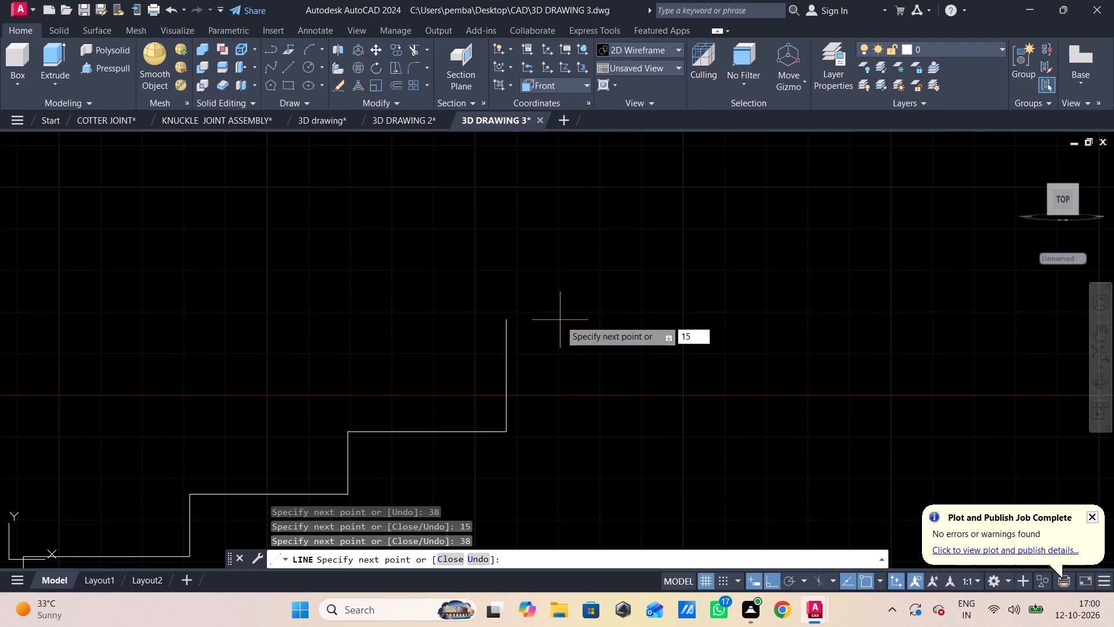
pyautogui.press('Return')
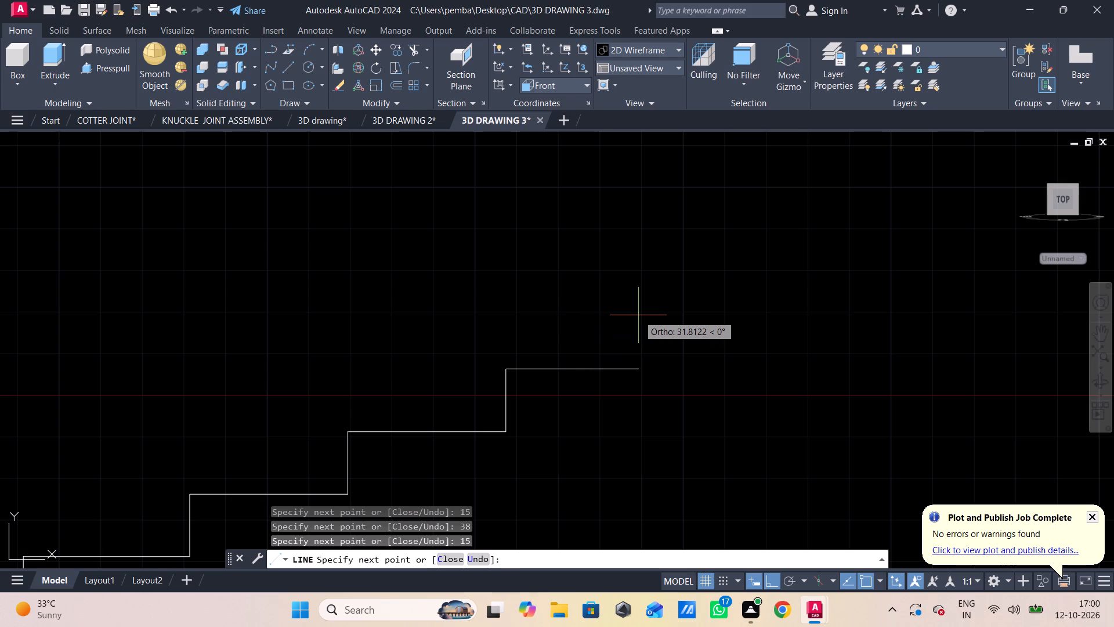
pyautogui.write('38')
pyautogui.press('Return')
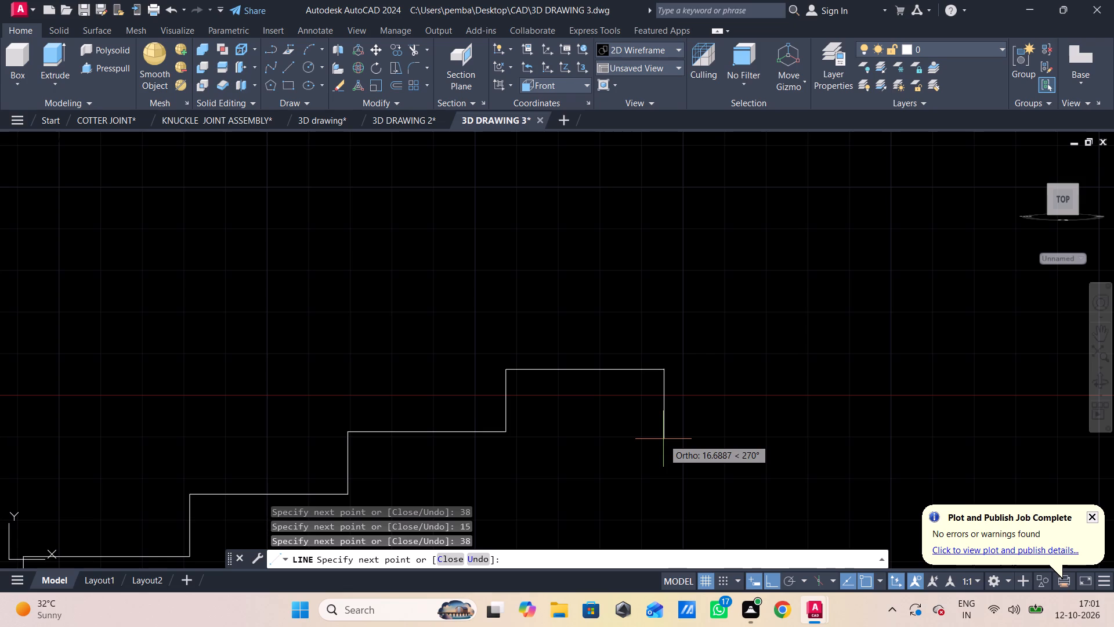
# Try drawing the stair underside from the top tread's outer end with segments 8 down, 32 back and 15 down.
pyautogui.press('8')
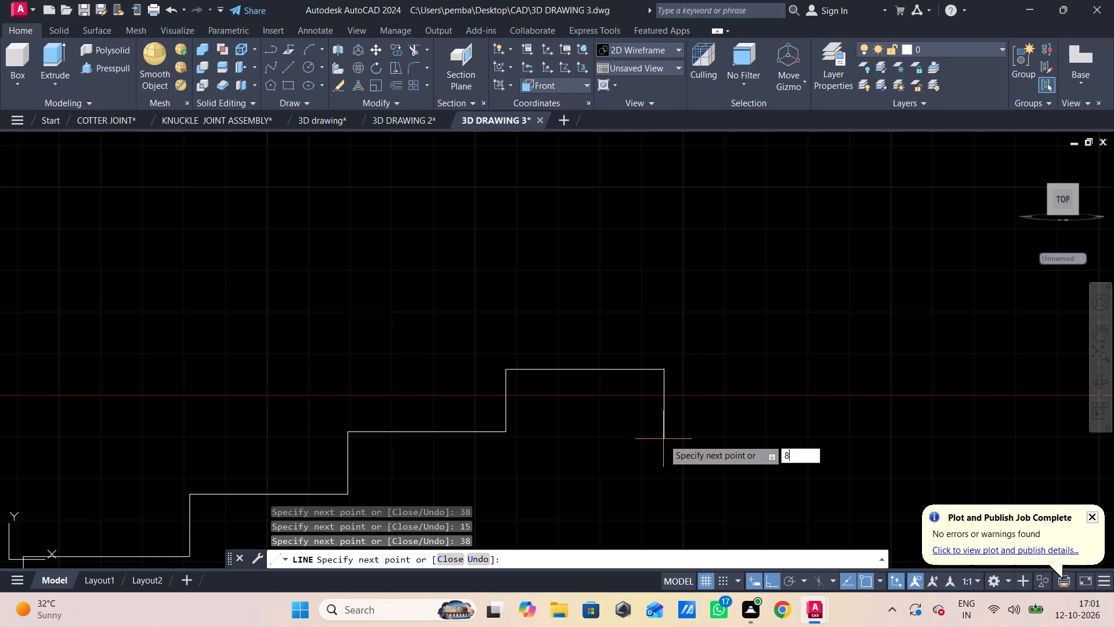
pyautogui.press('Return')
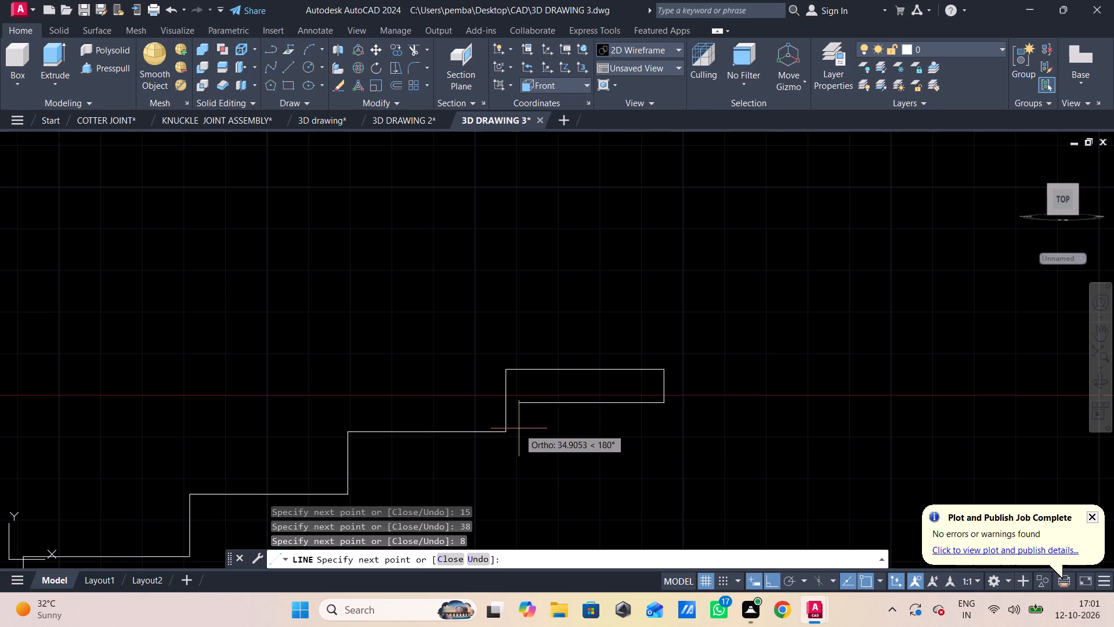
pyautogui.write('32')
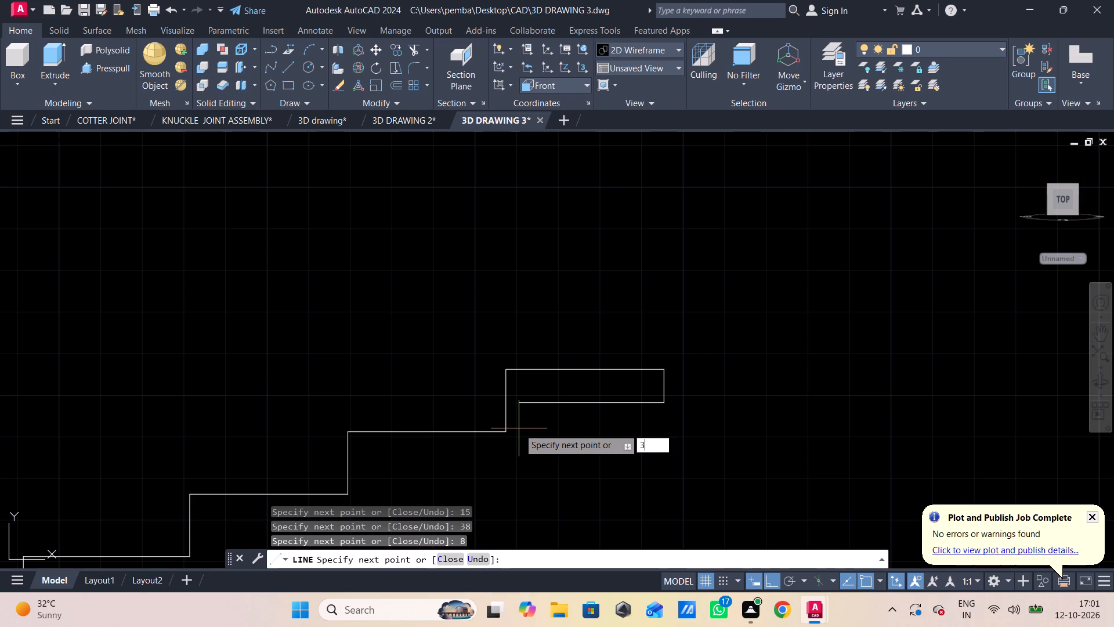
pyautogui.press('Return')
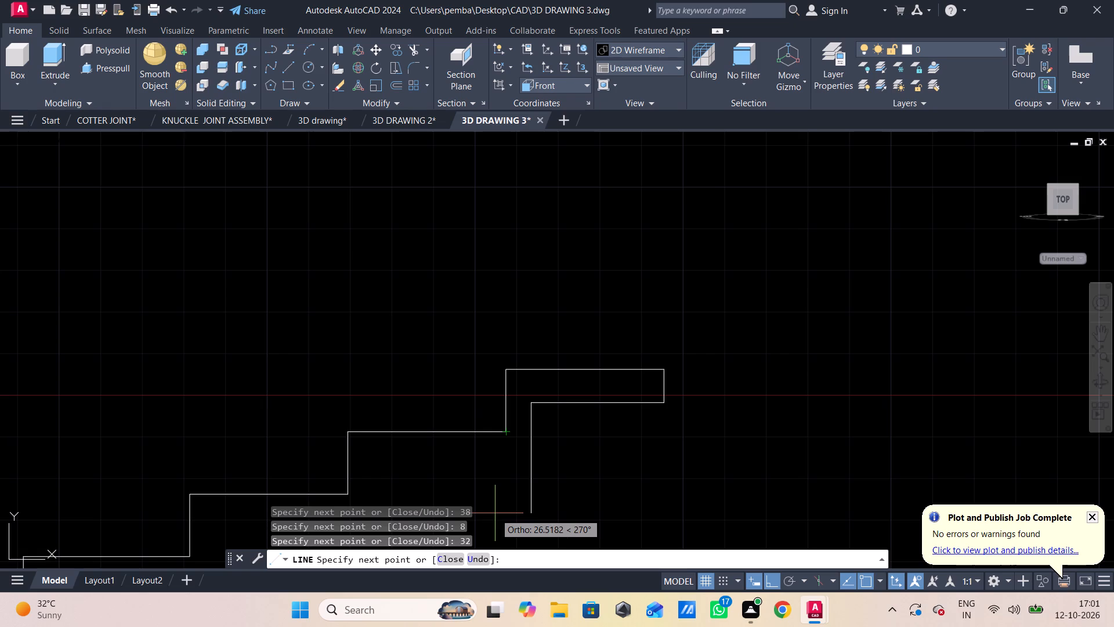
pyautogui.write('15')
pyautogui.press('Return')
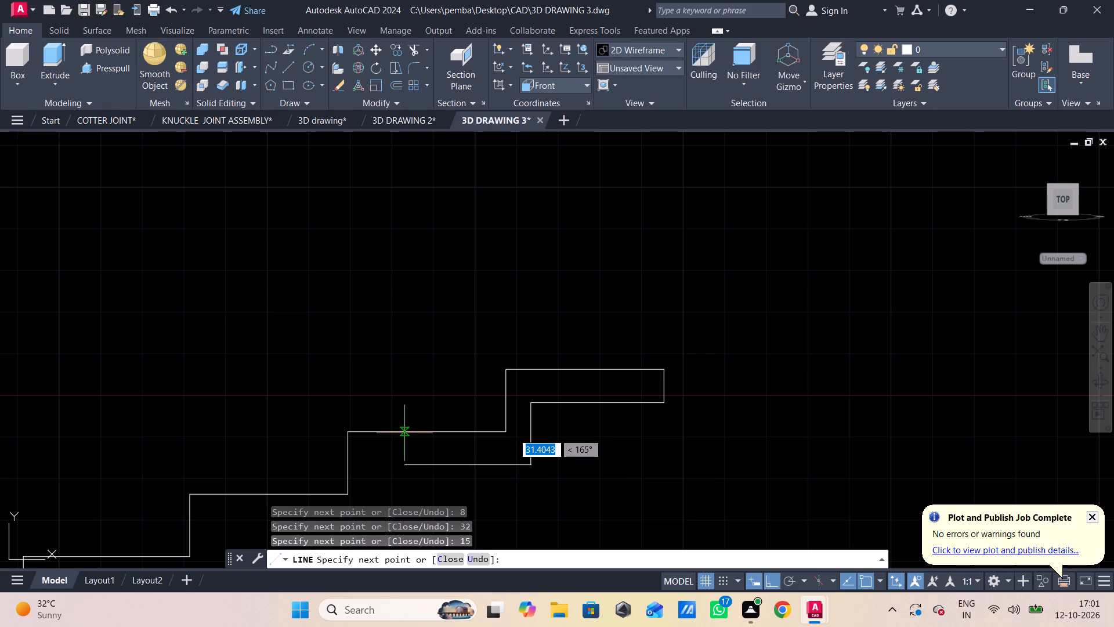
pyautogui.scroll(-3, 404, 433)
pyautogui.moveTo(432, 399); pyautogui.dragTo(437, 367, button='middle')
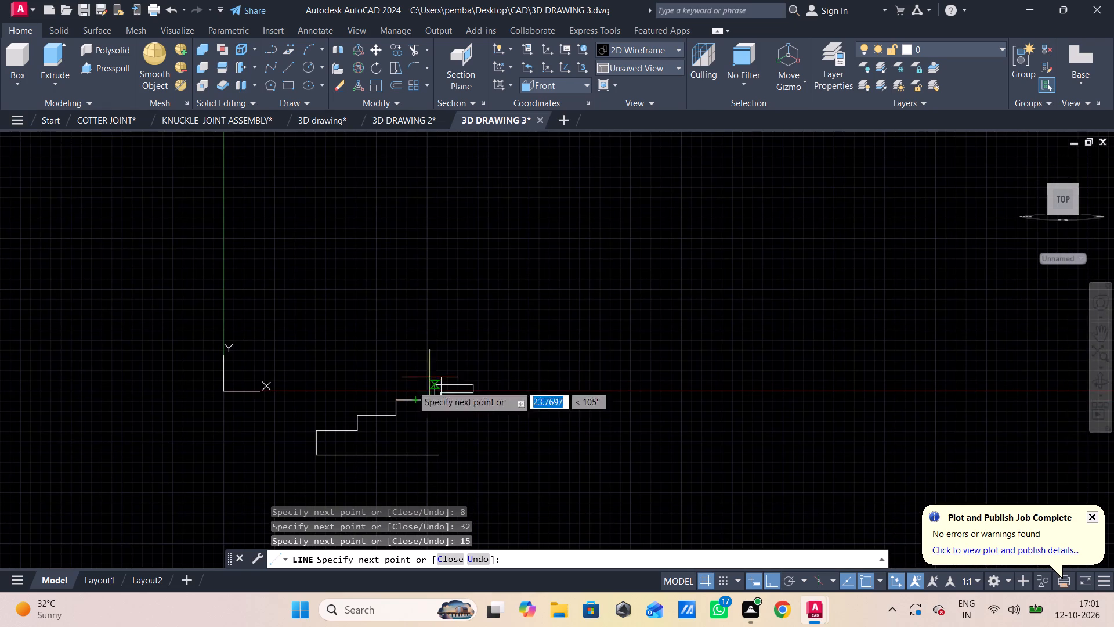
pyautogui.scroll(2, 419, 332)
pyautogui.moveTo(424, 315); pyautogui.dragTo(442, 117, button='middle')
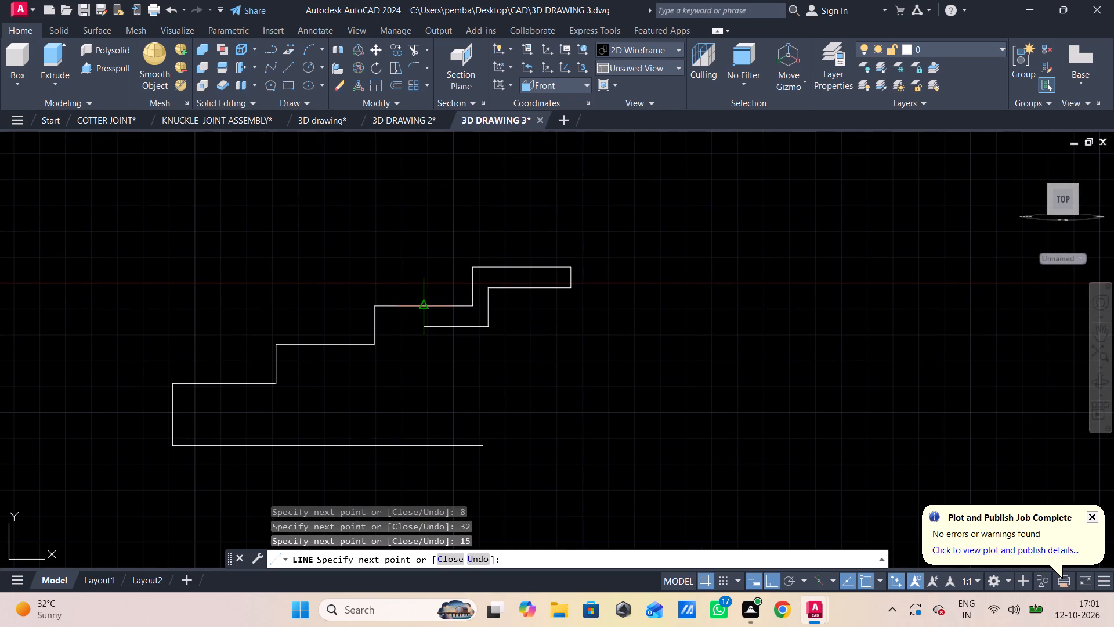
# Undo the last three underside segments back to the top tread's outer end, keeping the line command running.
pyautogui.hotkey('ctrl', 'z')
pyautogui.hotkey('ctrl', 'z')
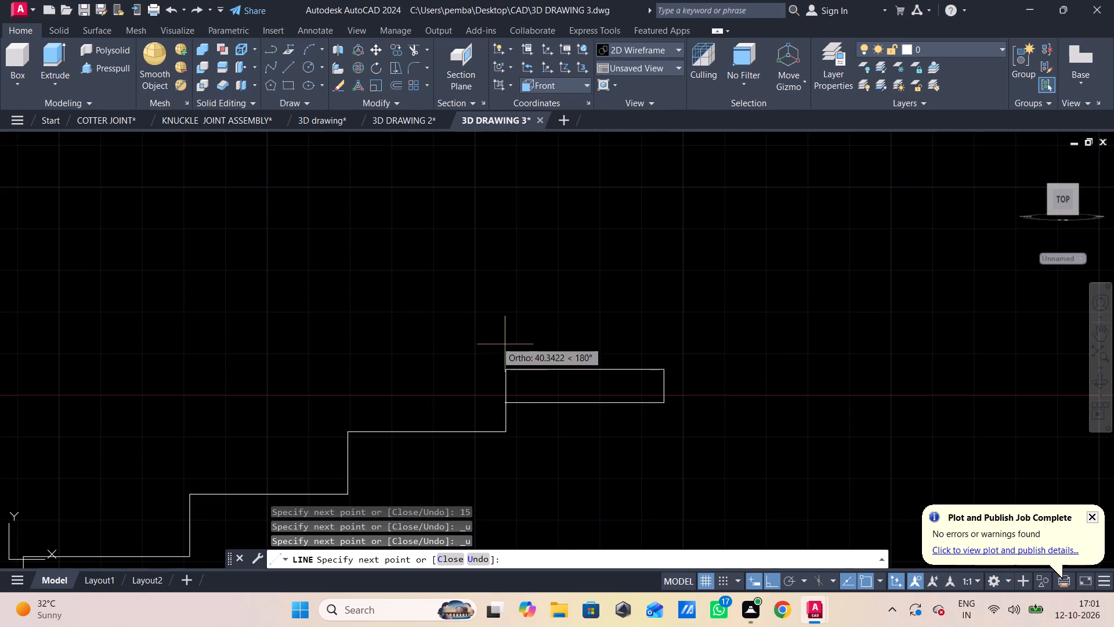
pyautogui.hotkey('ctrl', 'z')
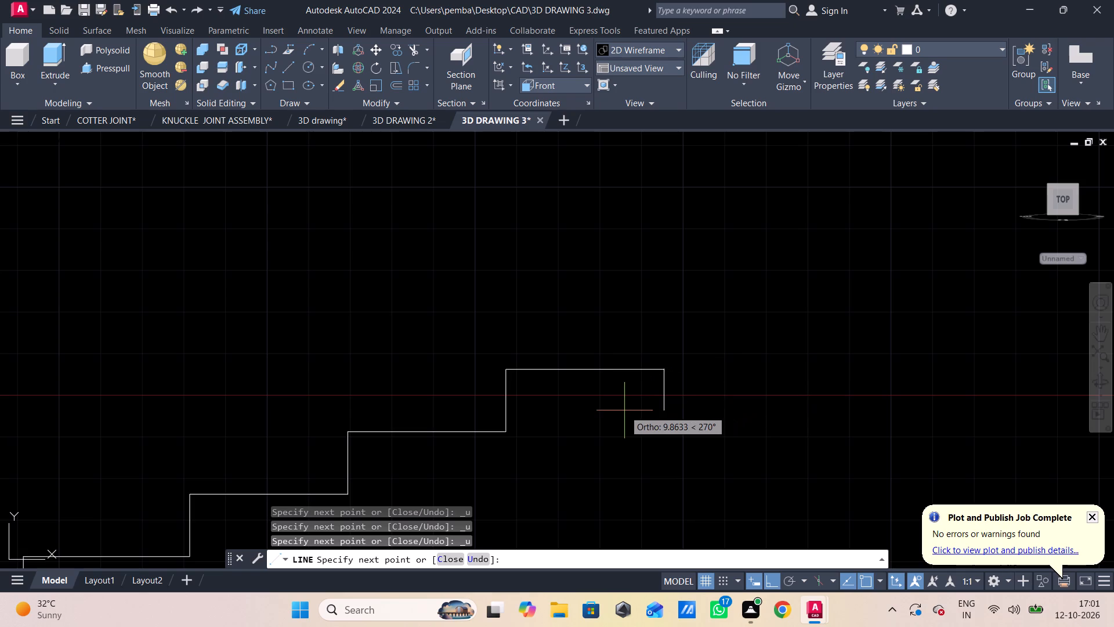
# Draw the stair underside from the top tread's outer end with segments 6 down, 32 back and 15 down.
pyautogui.press('8')
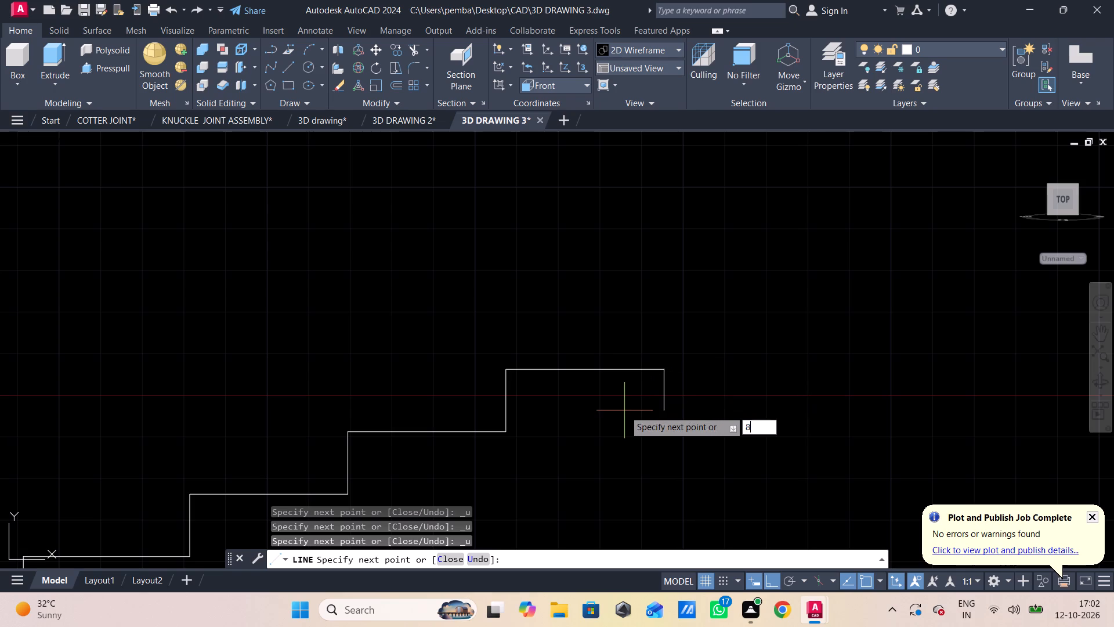
pyautogui.press('BackSpace')
pyautogui.press('6')
pyautogui.press('Return')
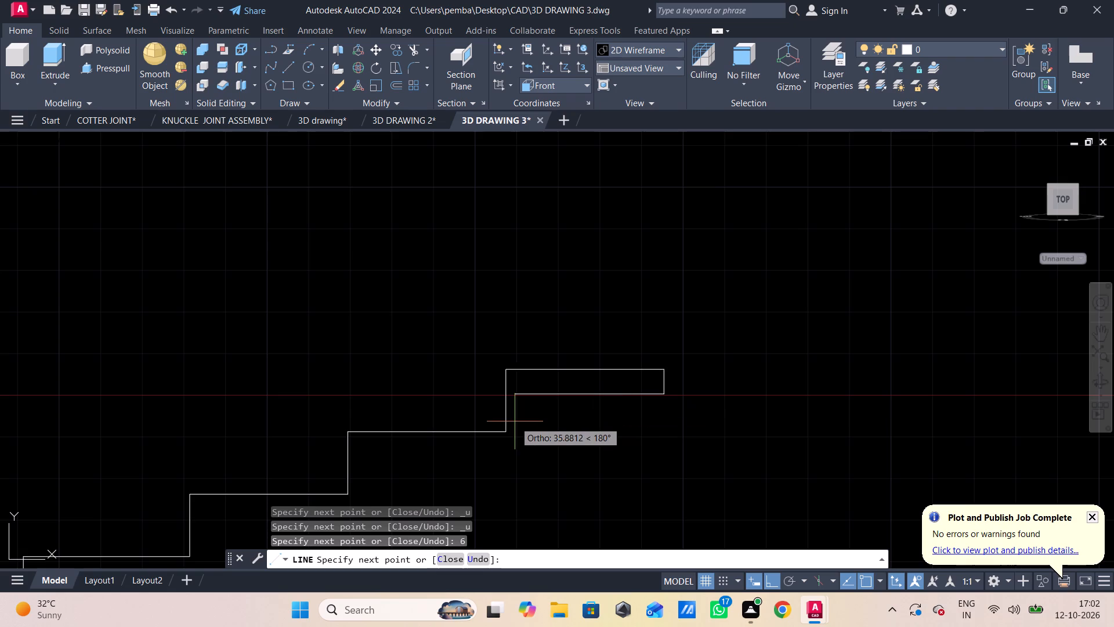
pyautogui.write('32')
pyautogui.press('Return')
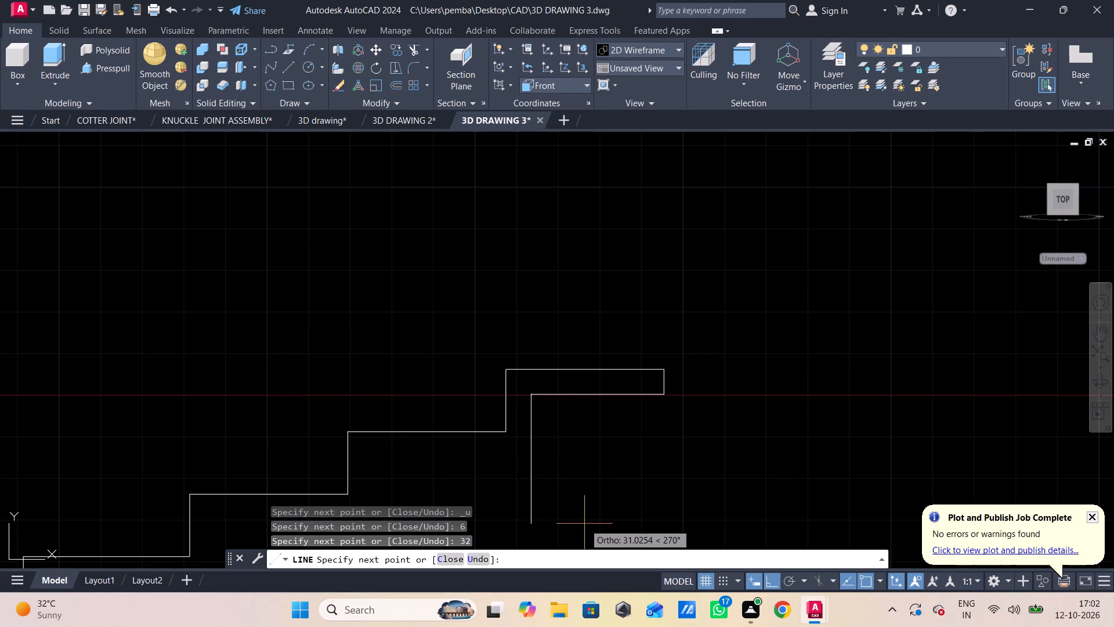
pyautogui.write('15')
pyautogui.press('Return')
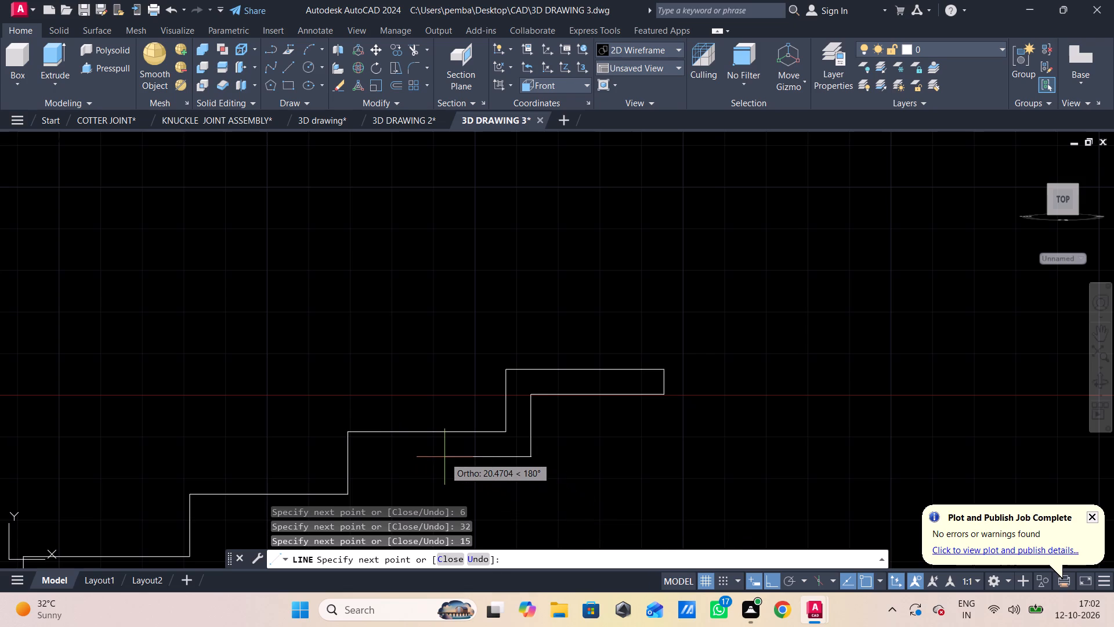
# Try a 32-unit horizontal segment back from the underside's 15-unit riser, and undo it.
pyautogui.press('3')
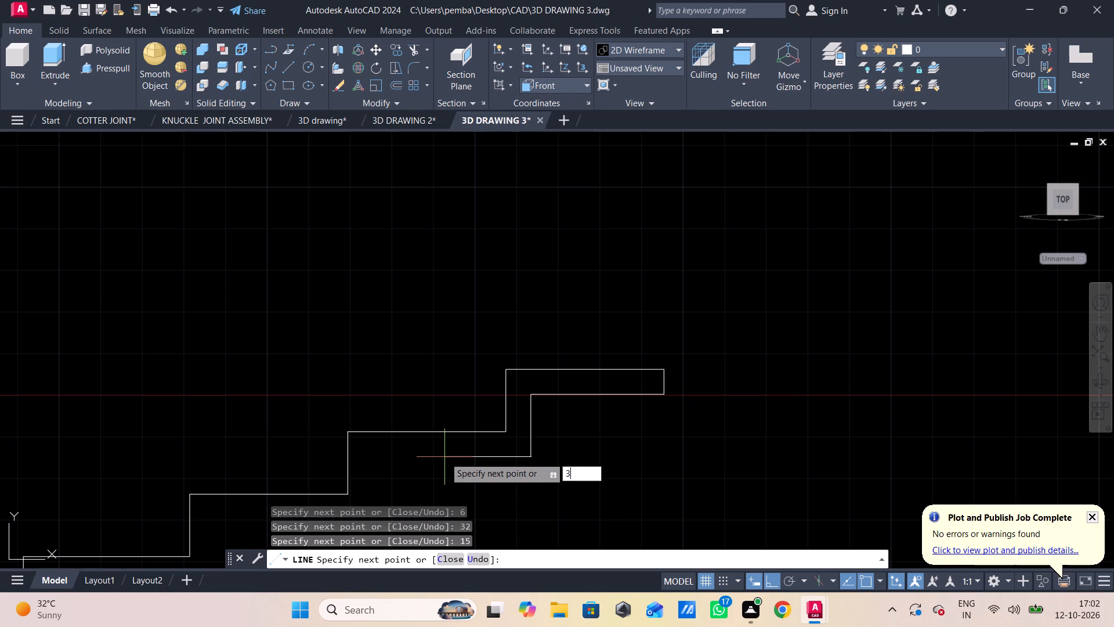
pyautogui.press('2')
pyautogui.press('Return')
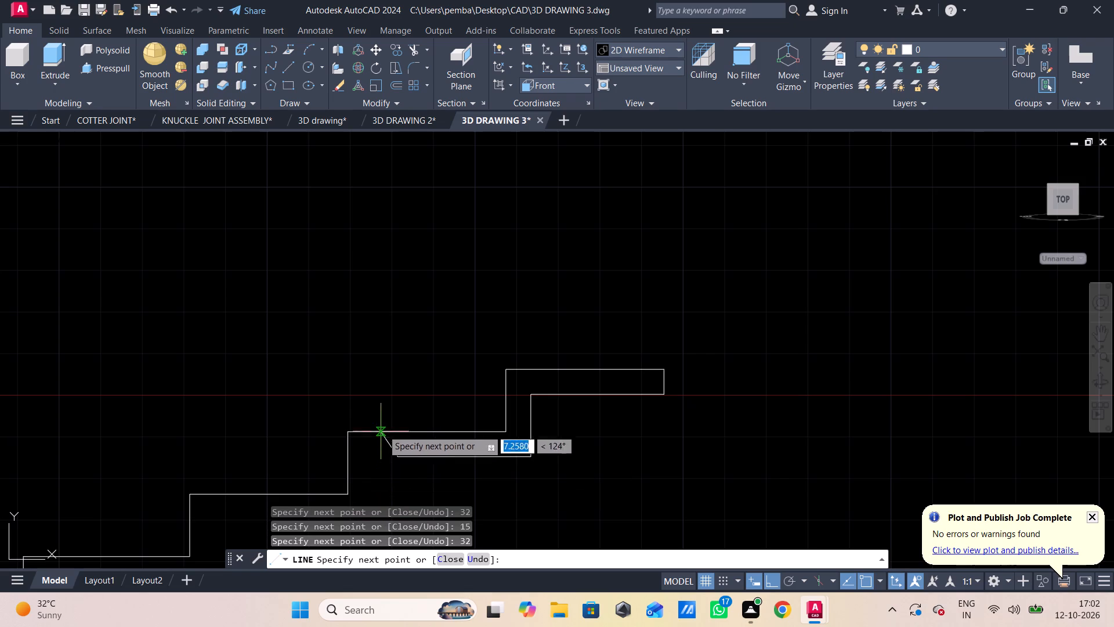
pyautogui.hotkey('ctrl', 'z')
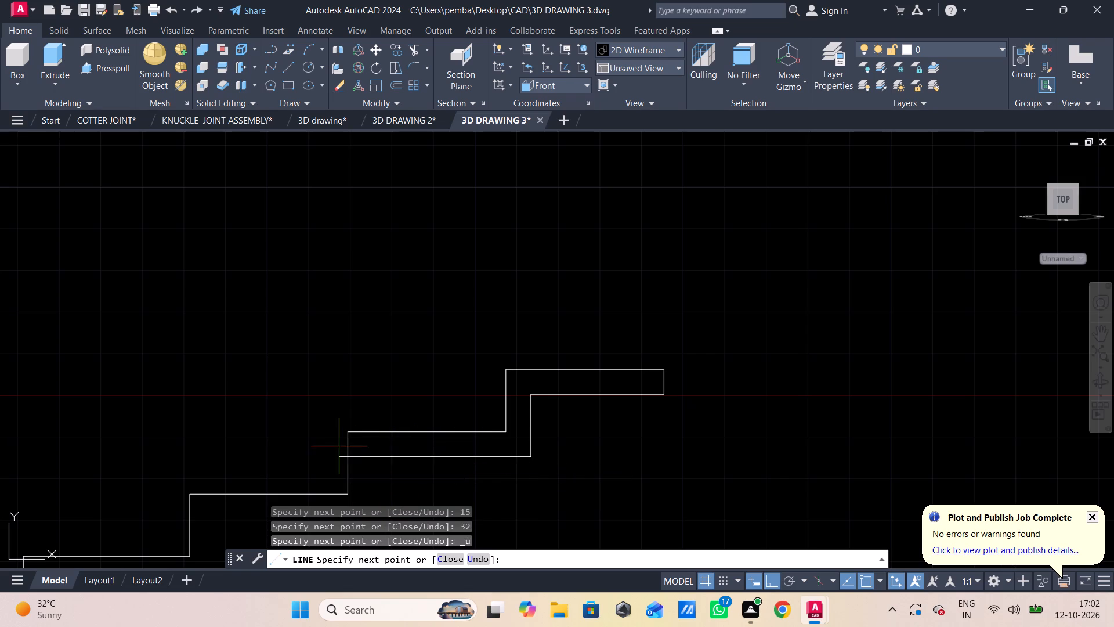
# Continue the underside parallel to the steps with segments 38 back, 15 down and 38 back.
pyautogui.write('38')
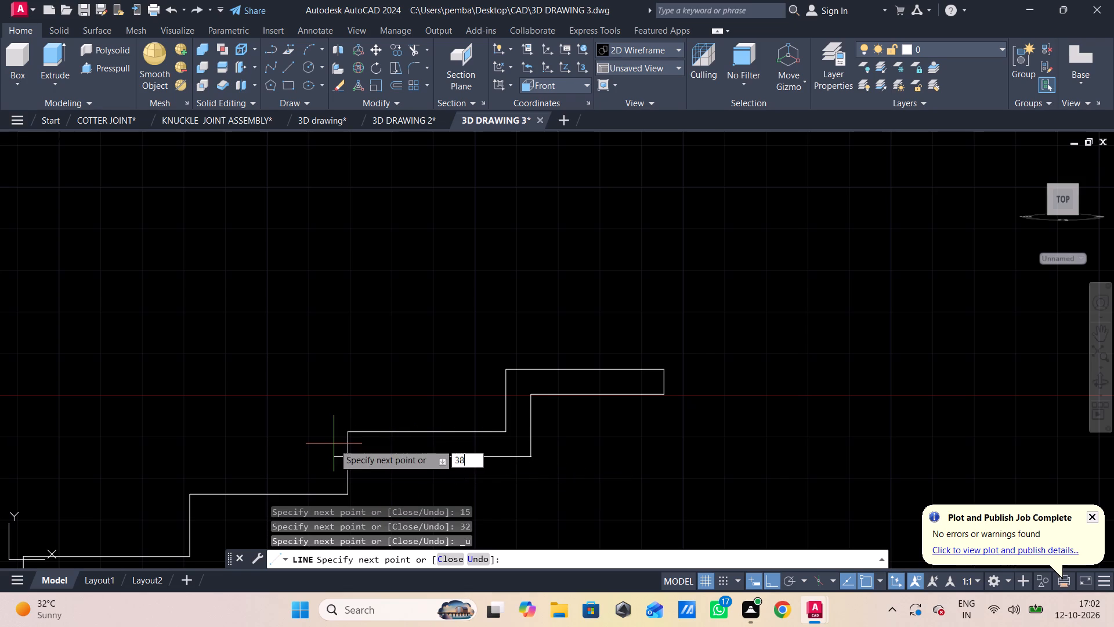
pyautogui.press('Return')
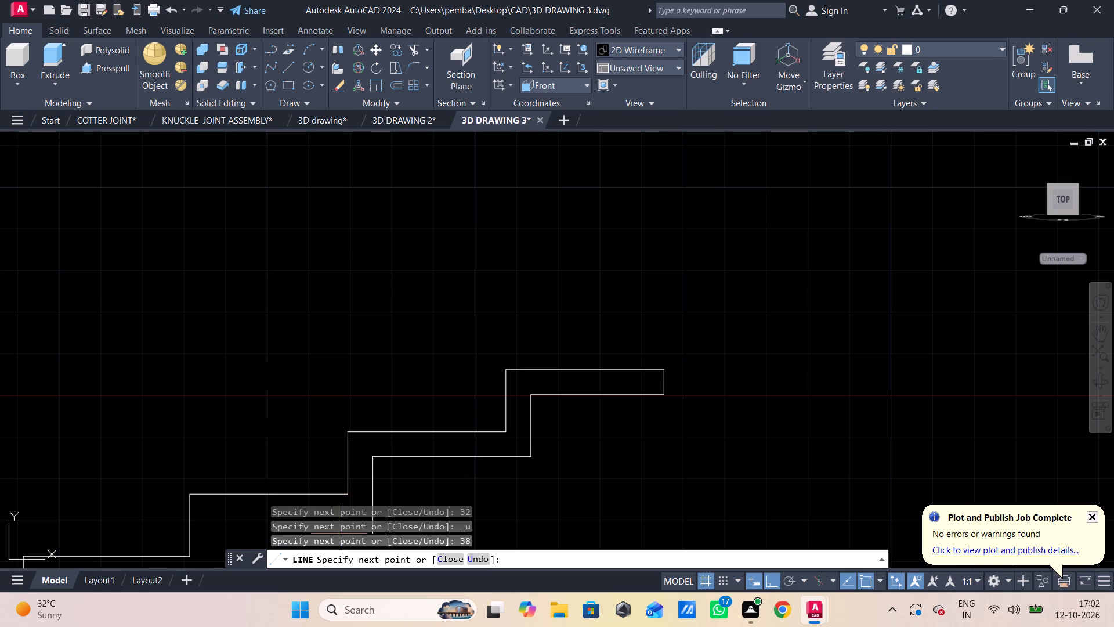
pyautogui.moveTo(359, 529); pyautogui.dragTo(370, 471, button='middle')
pyautogui.moveTo(389, 463); pyautogui.dragTo(408, 327, button='middle')
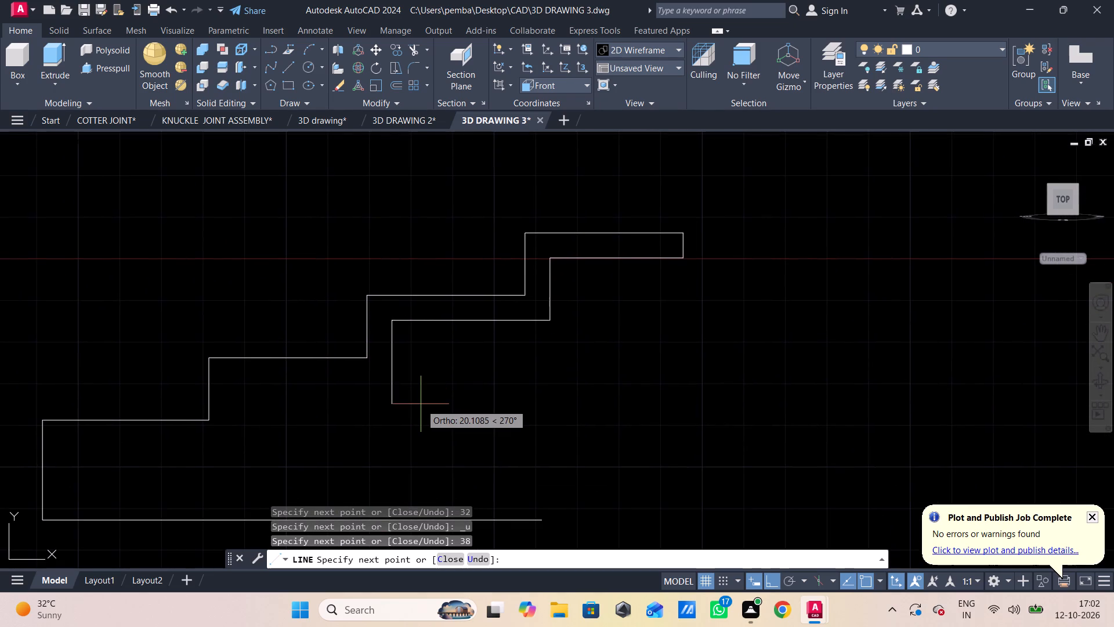
pyautogui.write('15')
pyautogui.press('Return')
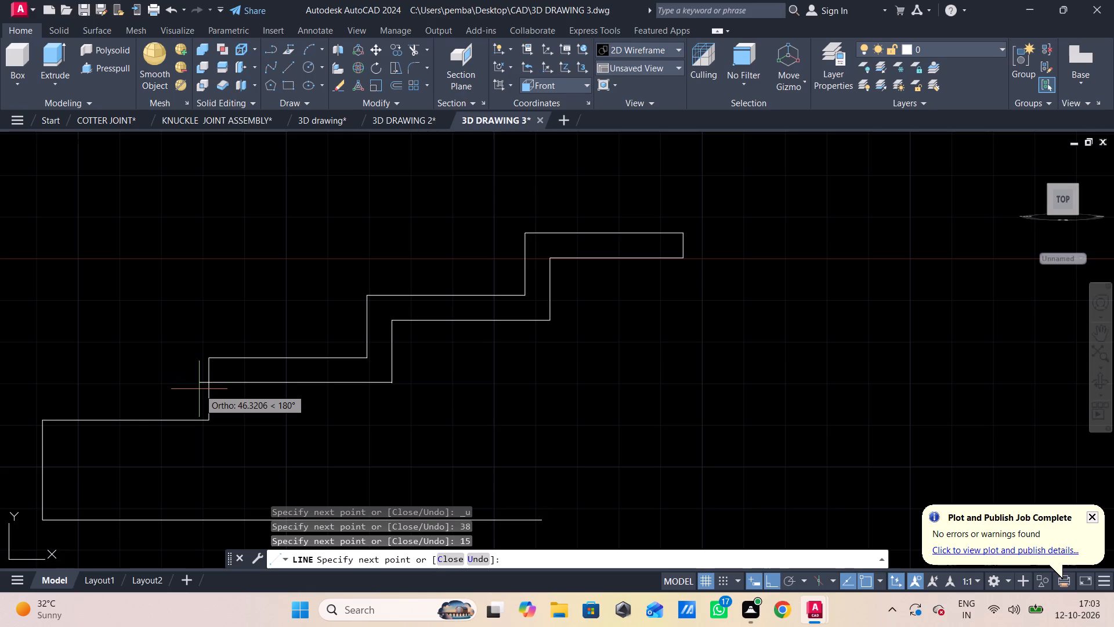
pyautogui.write('38')
pyautogui.press('Return')
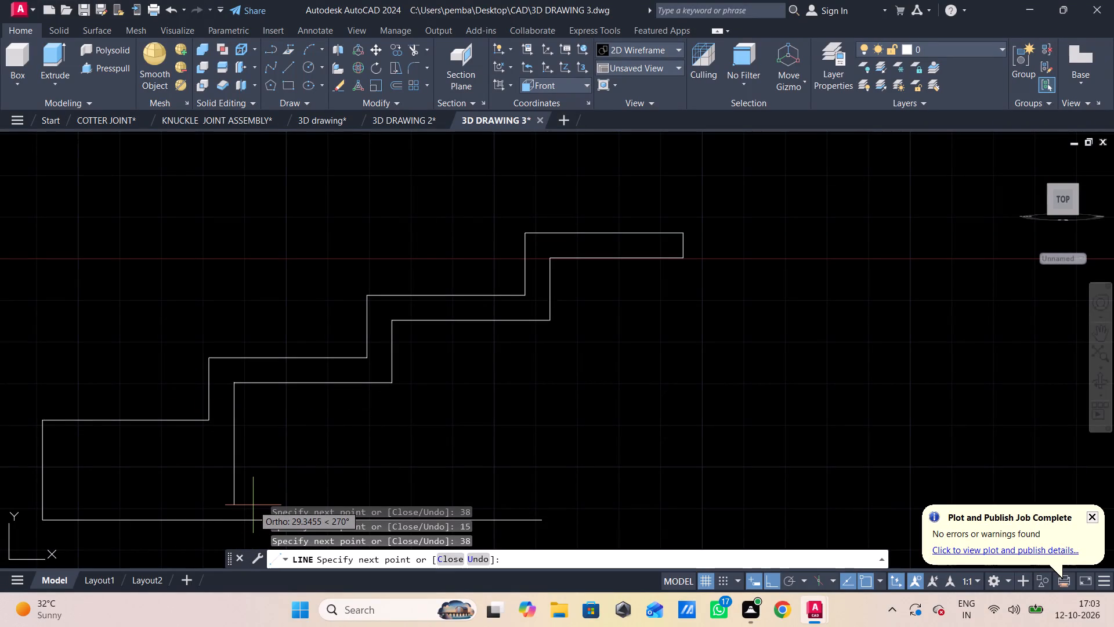
# Close the stair profile from the underside with segments 15 down and 74 outward, ending vertically at the base line's open endpoint.
pyautogui.write('15')
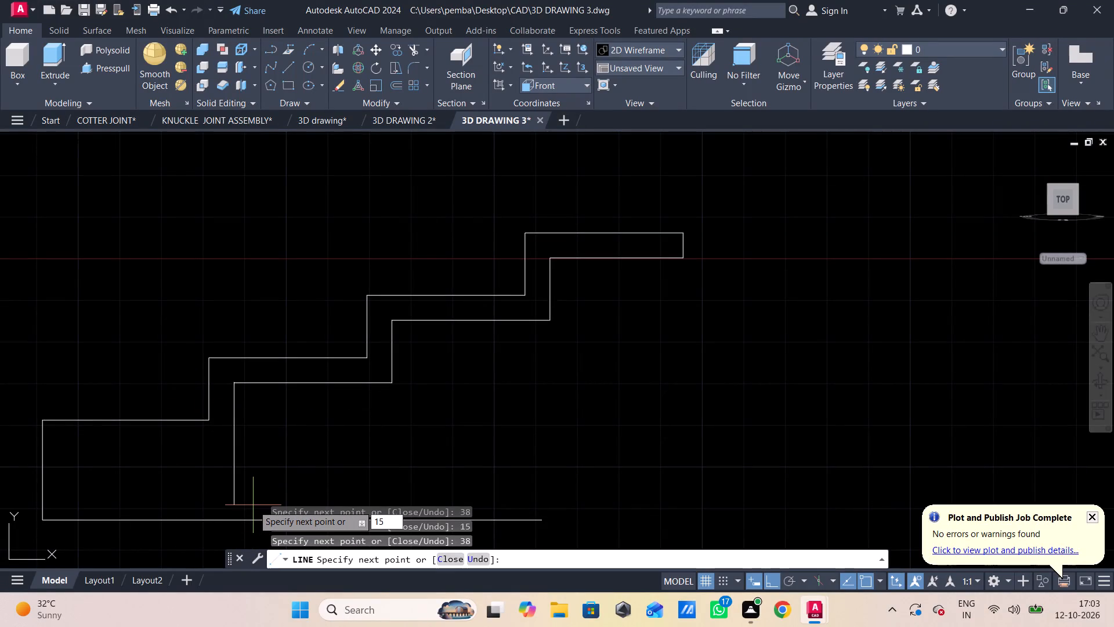
pyautogui.press('Return')
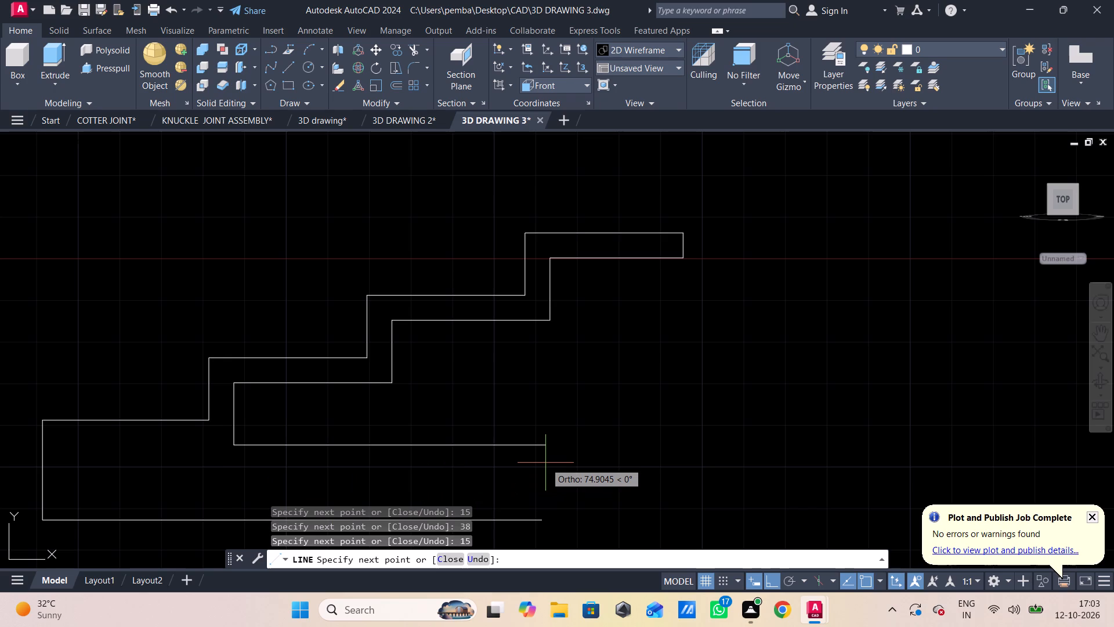
pyautogui.write('80')
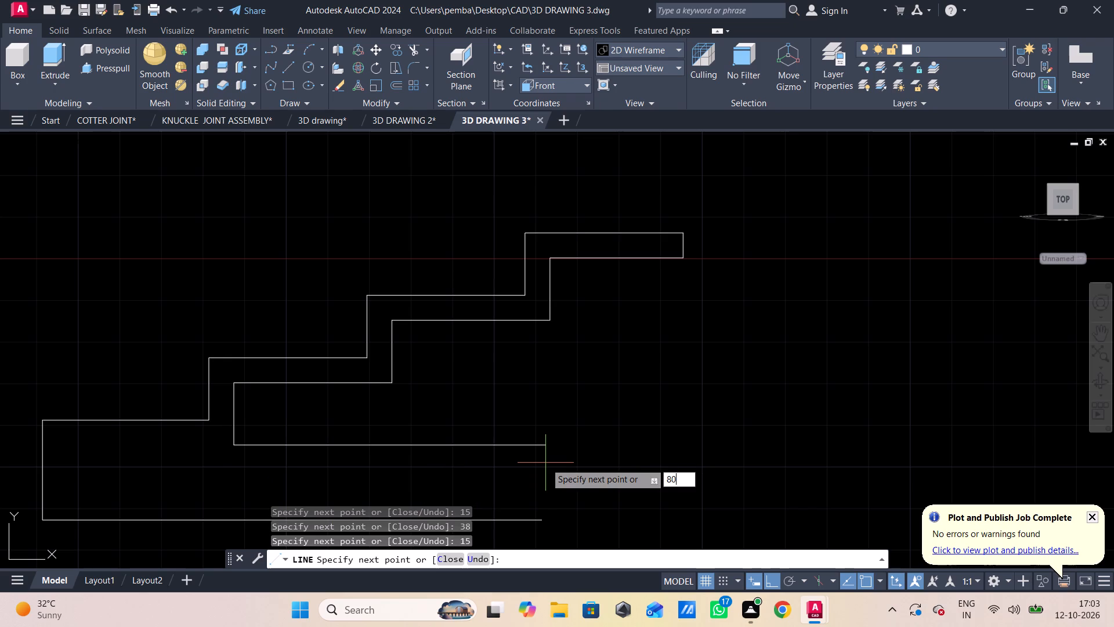
pyautogui.press('BackSpace')
pyautogui.press('BackSpace')
pyautogui.write('74')
pyautogui.press('Return')
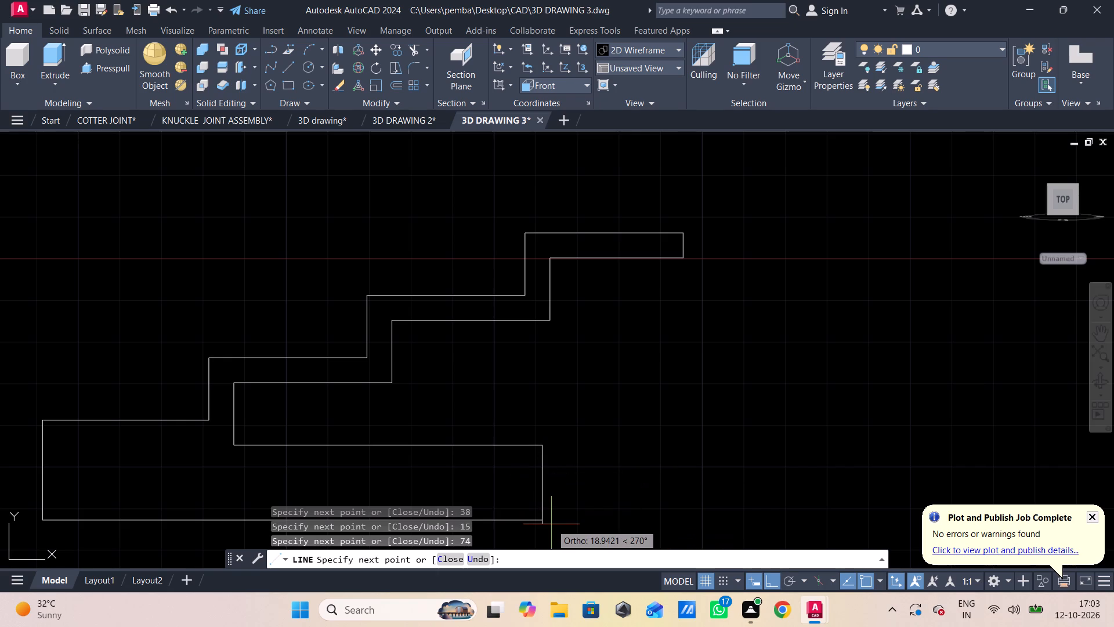
pyautogui.click(542, 521)
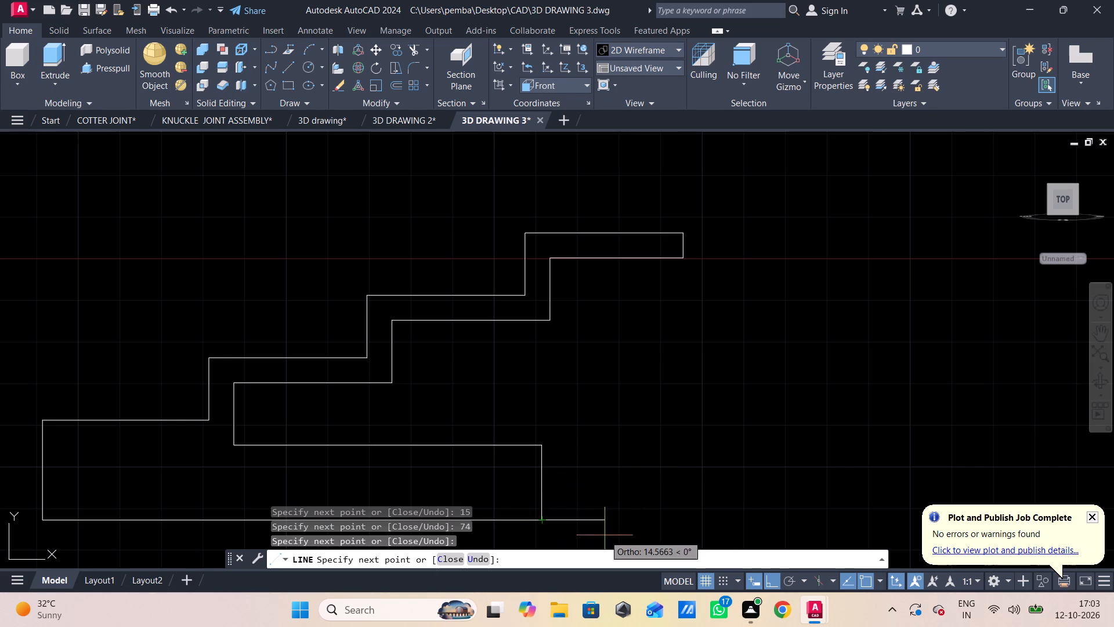
pyautogui.press('Escape')
pyautogui.moveTo(594, 424); pyautogui.dragTo(599, 348, button='middle')
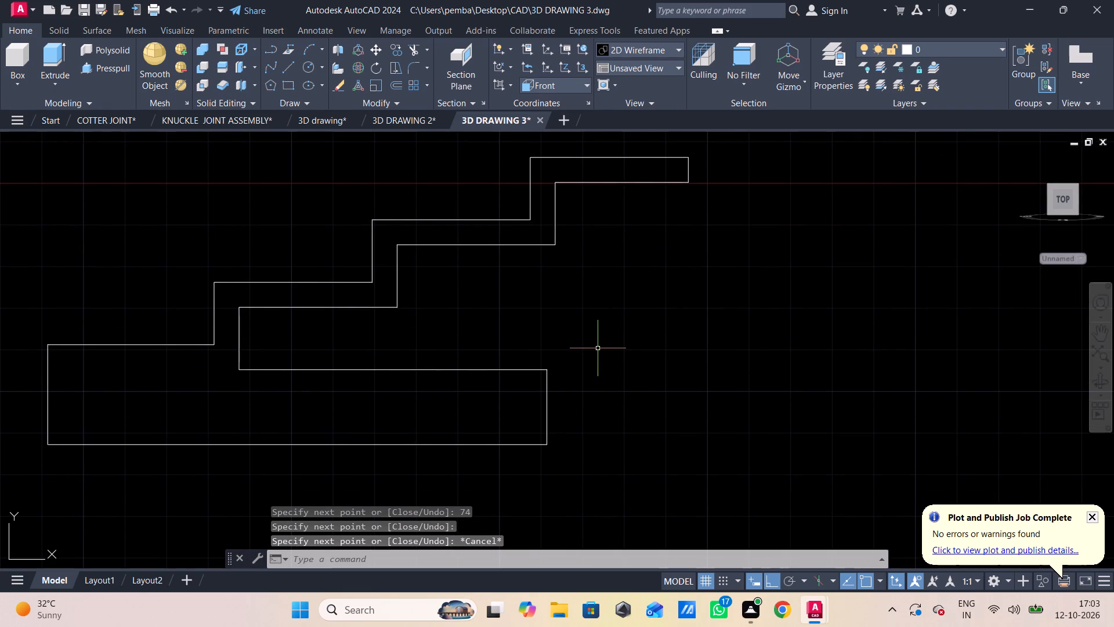
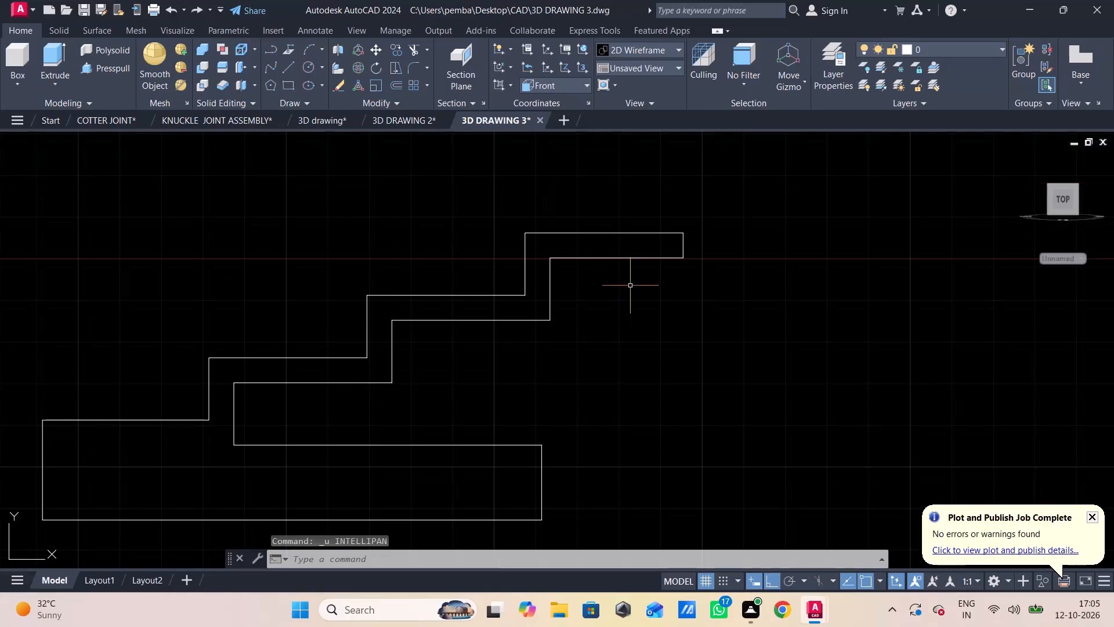
# Undo the stair linework back to the base line, first riser and lowest tread.
pyautogui.hotkey('ctrl', 'z')
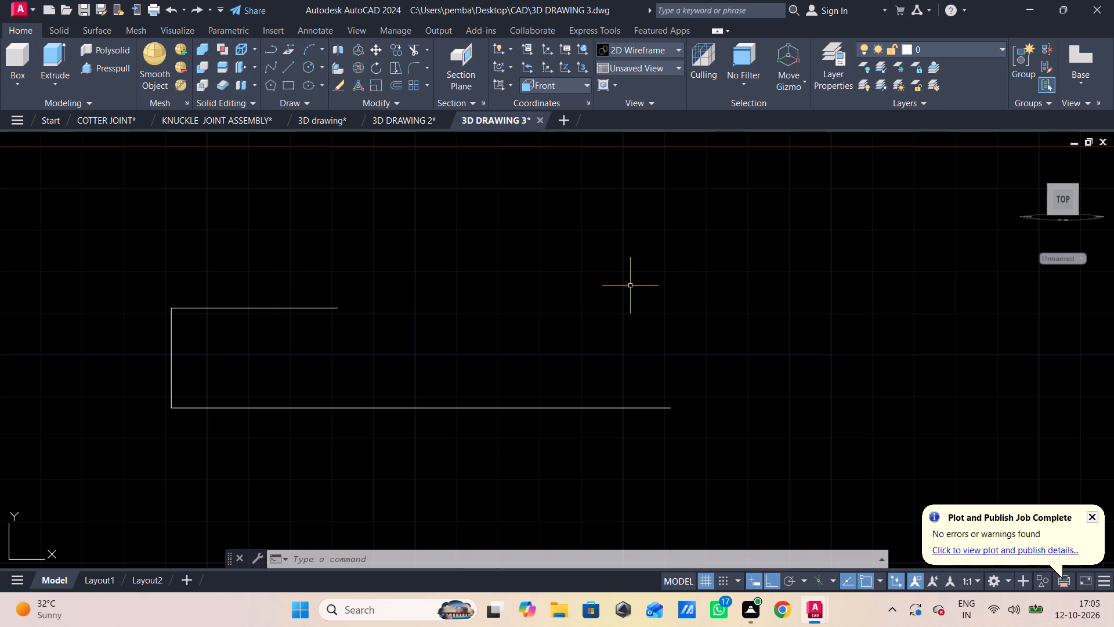
# Start redrawing the stair steps with a line 15 units straight up from the lowest tread's open end.
pyautogui.press('l')
pyautogui.press('Return')
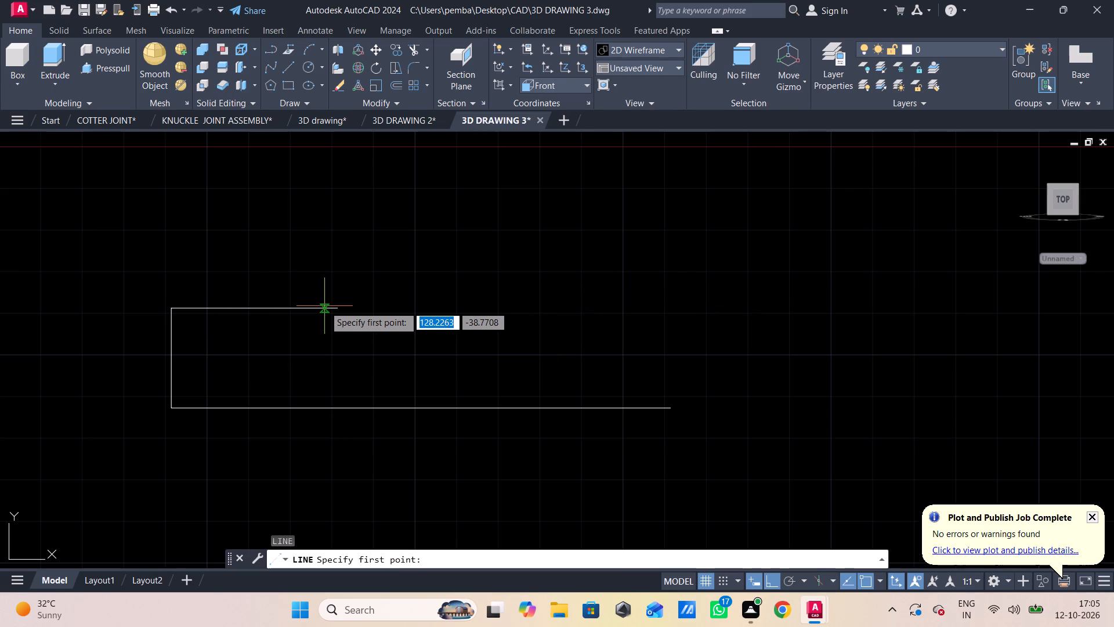
pyautogui.click(337, 308)
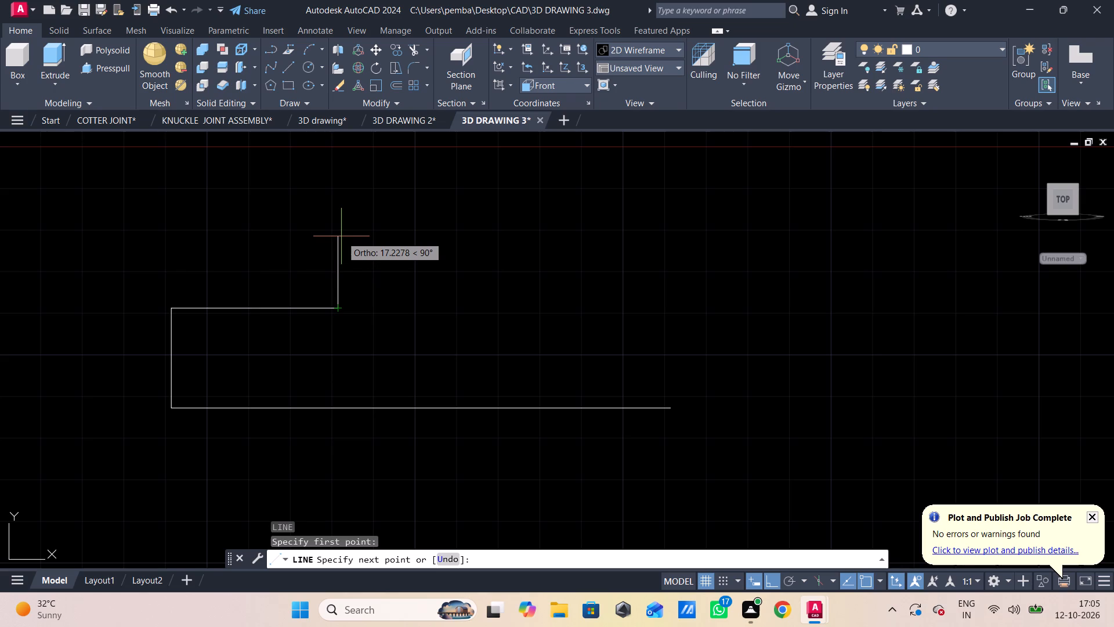
pyautogui.write('15')
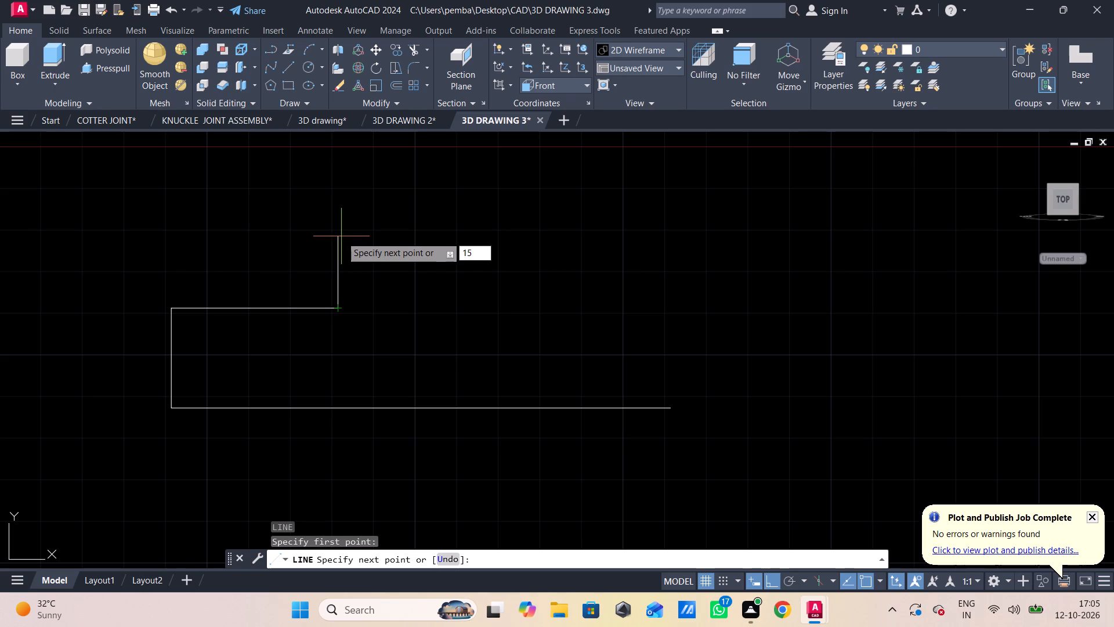
pyautogui.press('Return')
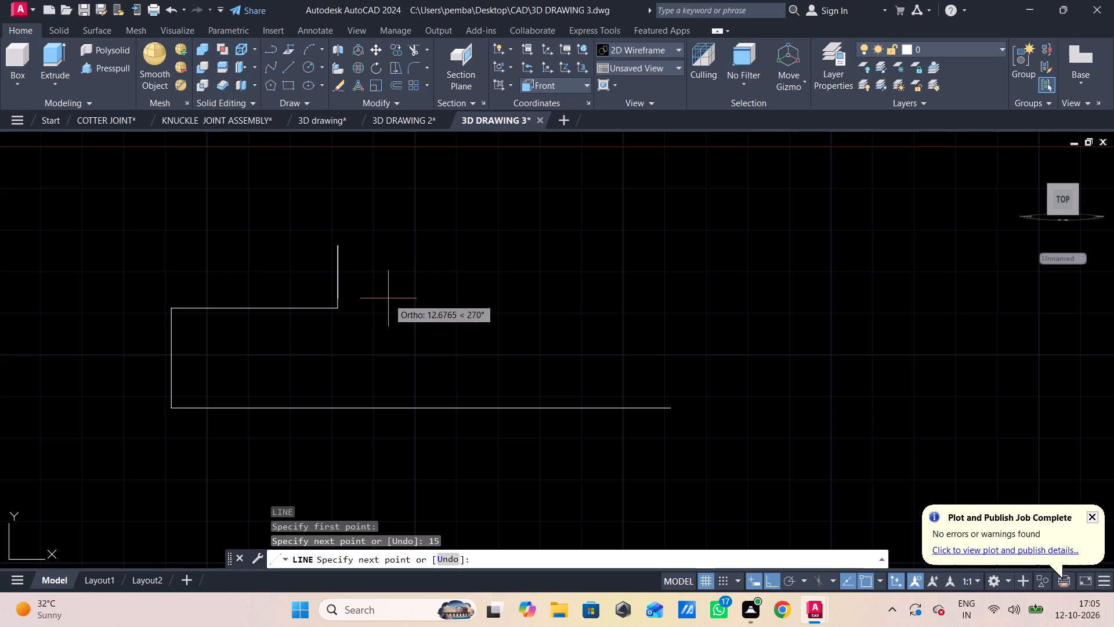
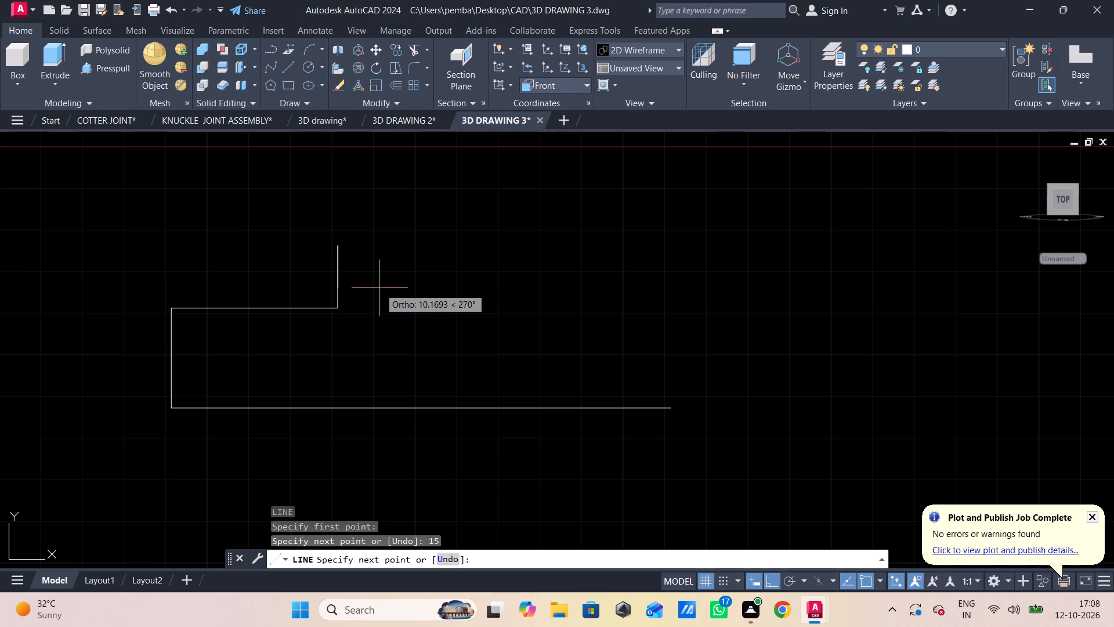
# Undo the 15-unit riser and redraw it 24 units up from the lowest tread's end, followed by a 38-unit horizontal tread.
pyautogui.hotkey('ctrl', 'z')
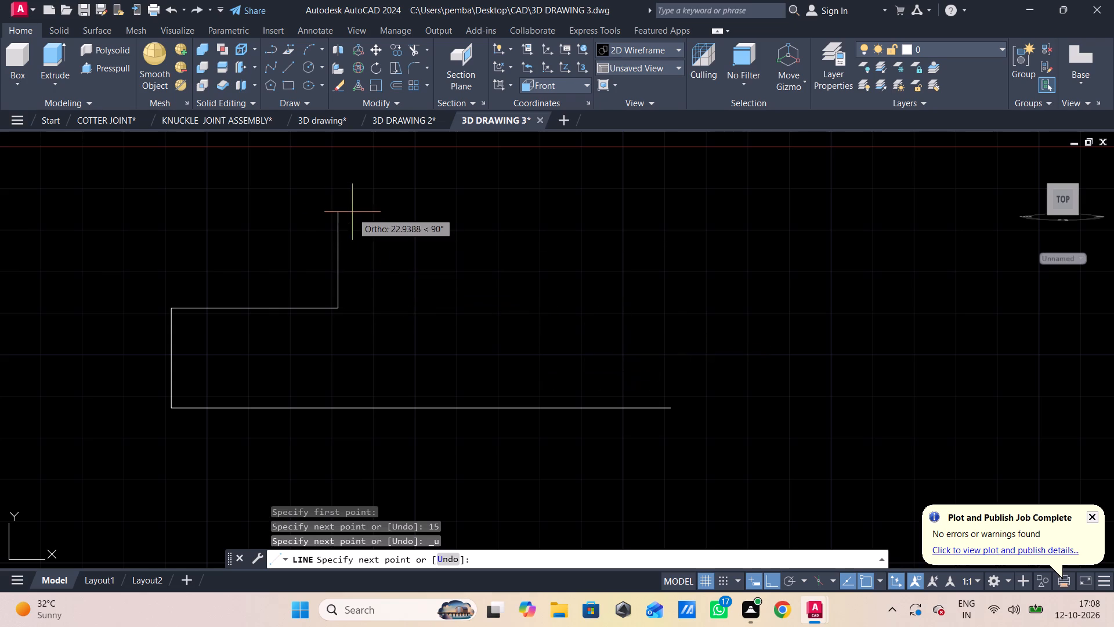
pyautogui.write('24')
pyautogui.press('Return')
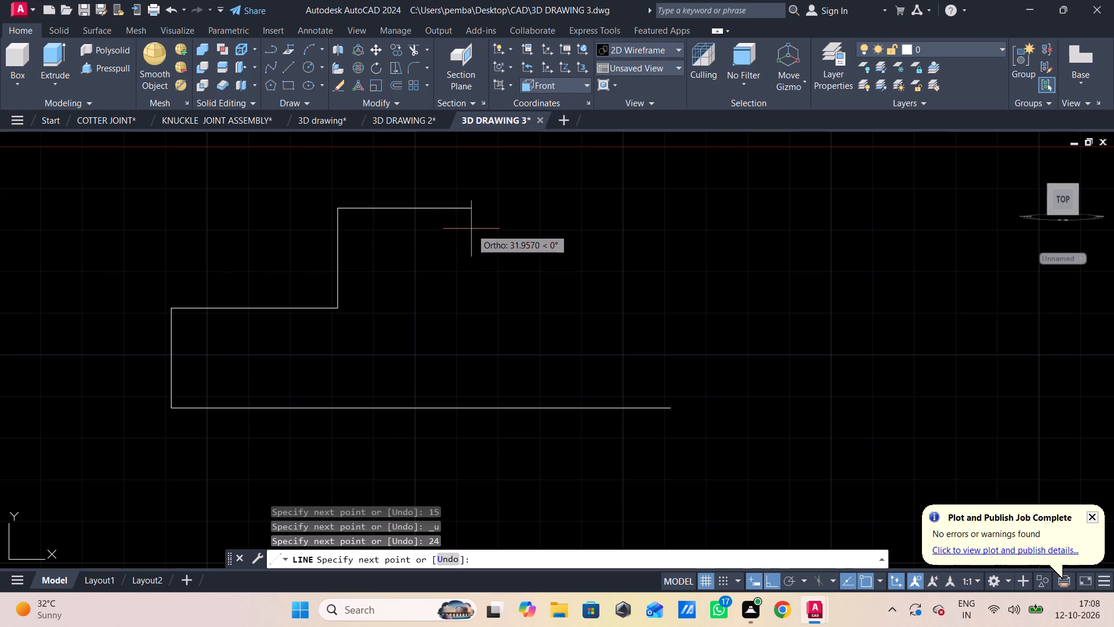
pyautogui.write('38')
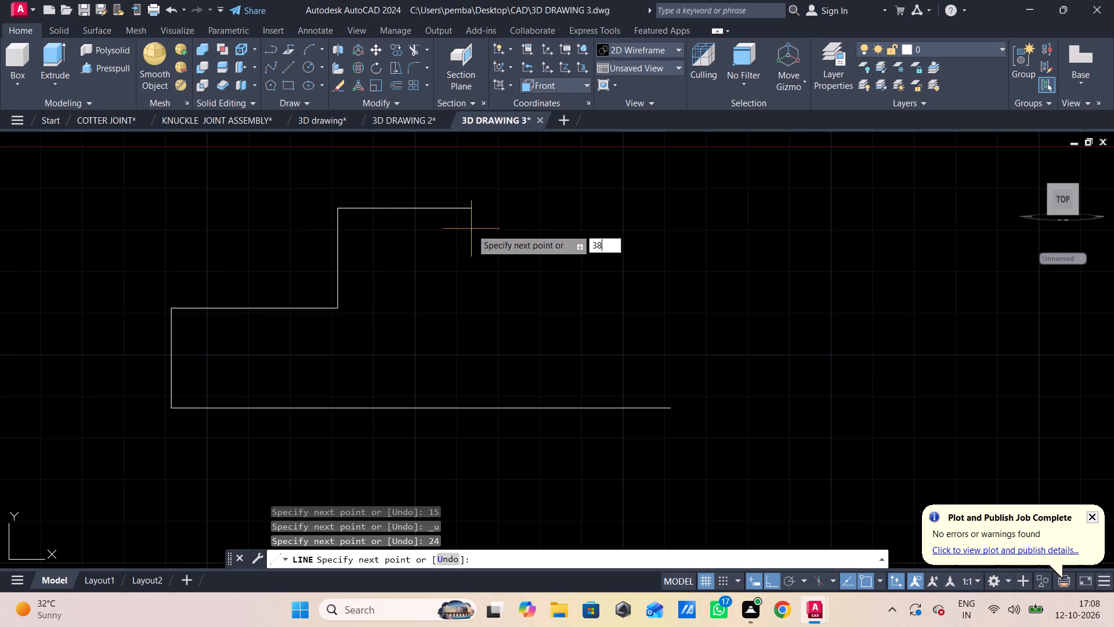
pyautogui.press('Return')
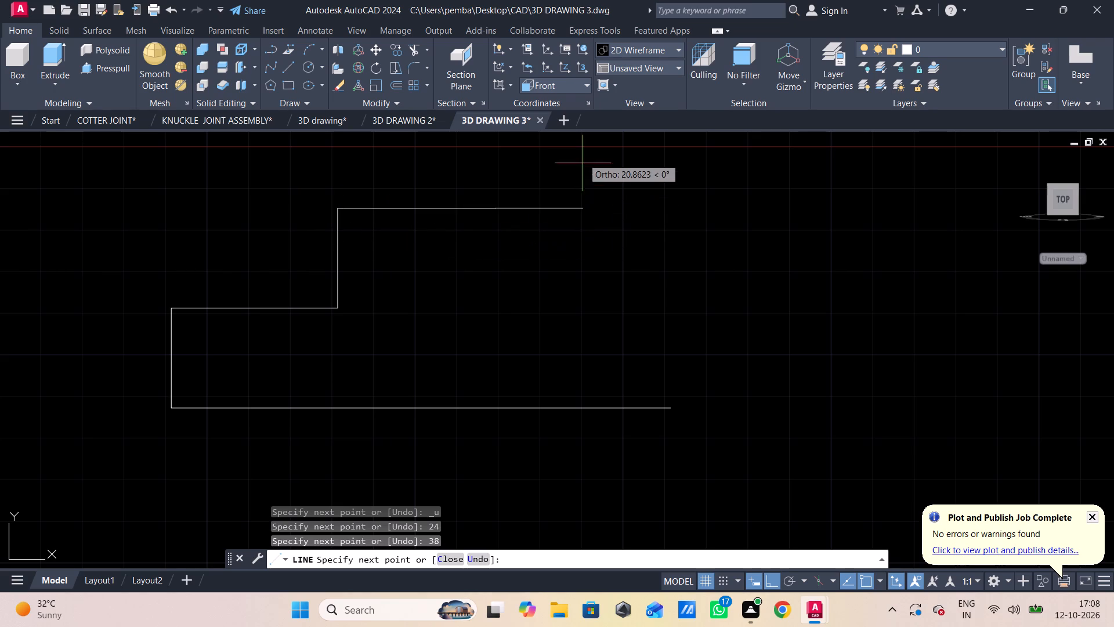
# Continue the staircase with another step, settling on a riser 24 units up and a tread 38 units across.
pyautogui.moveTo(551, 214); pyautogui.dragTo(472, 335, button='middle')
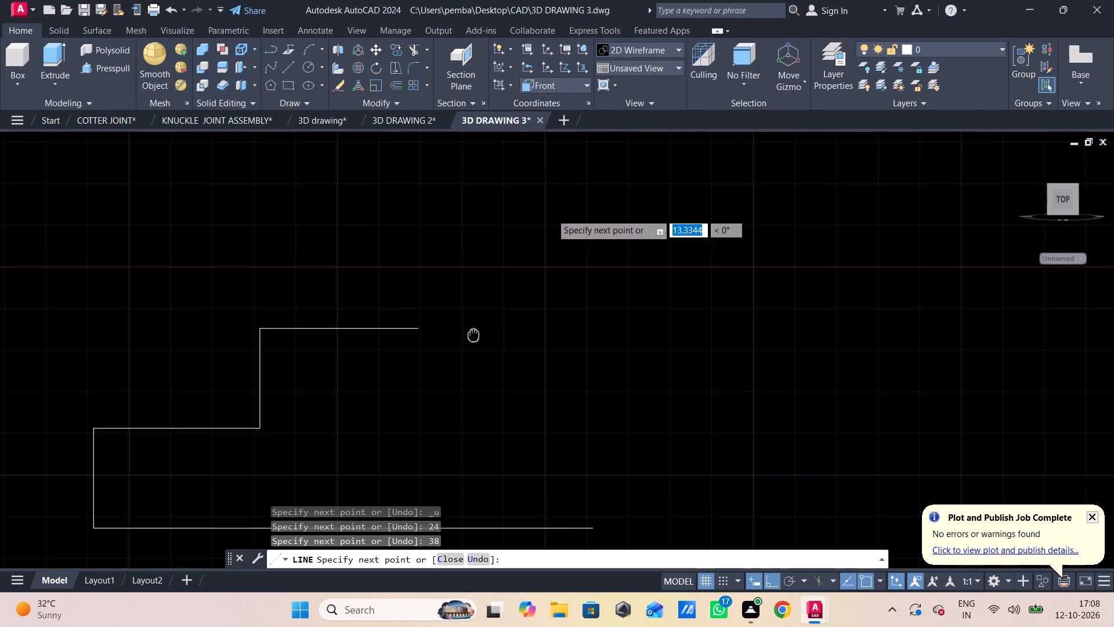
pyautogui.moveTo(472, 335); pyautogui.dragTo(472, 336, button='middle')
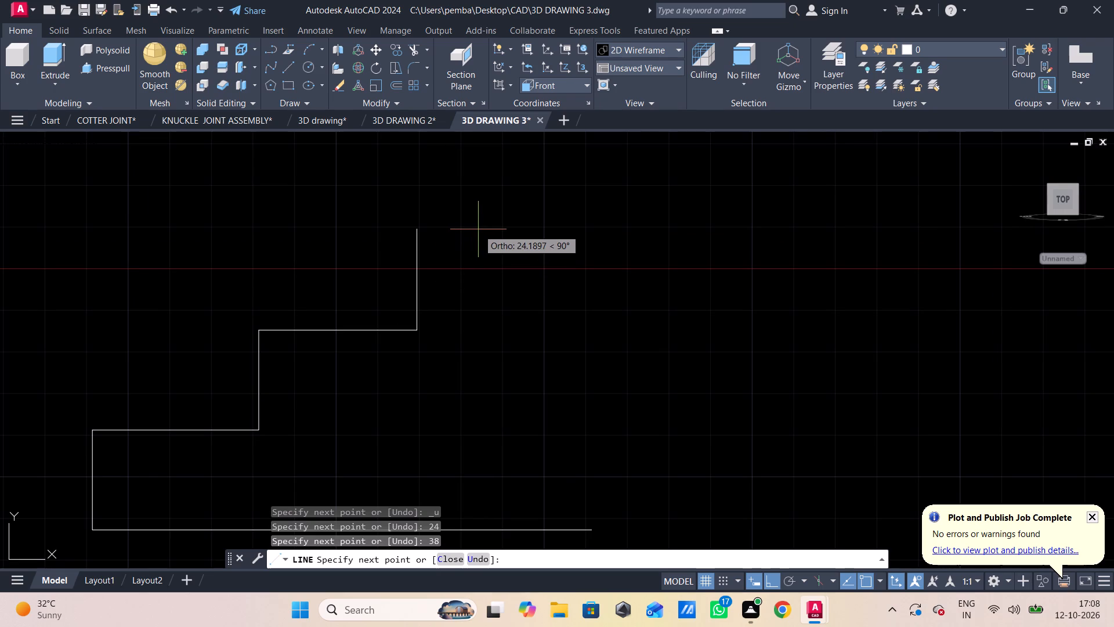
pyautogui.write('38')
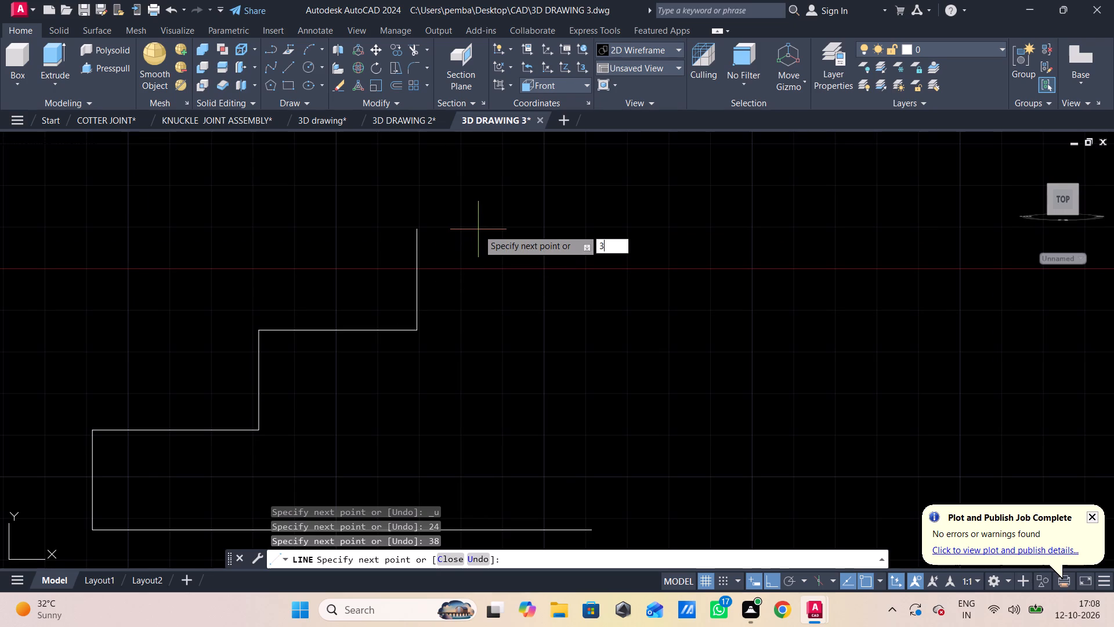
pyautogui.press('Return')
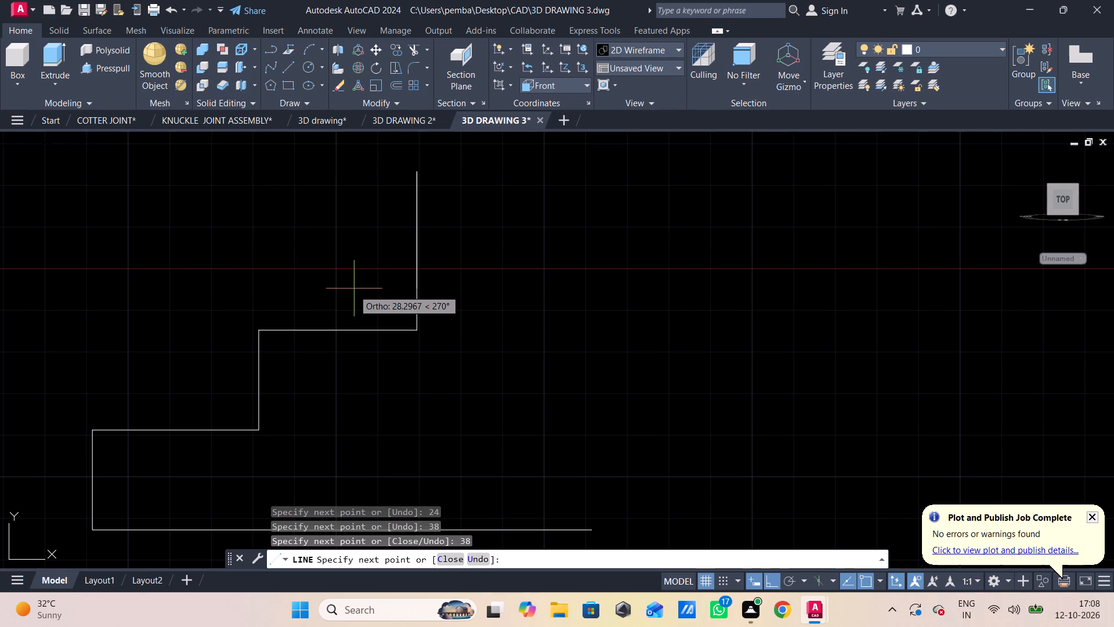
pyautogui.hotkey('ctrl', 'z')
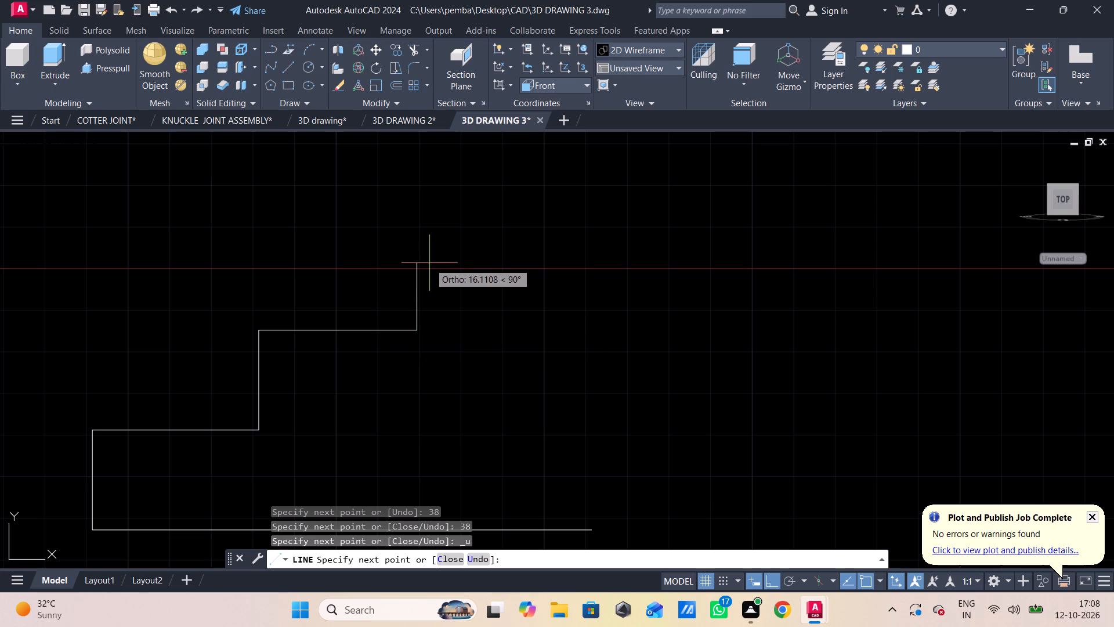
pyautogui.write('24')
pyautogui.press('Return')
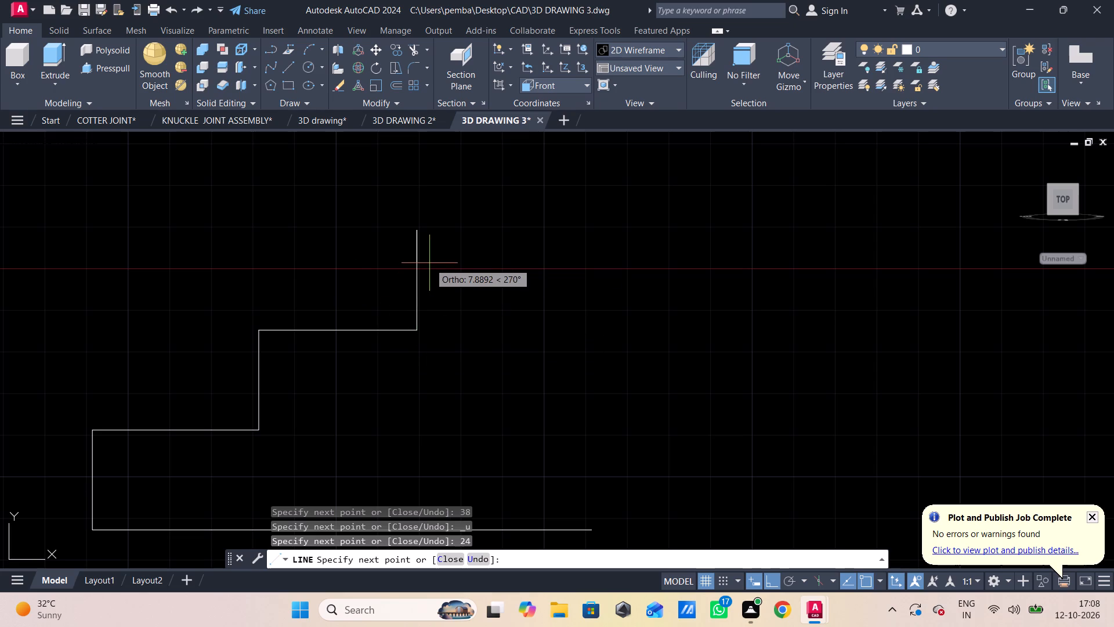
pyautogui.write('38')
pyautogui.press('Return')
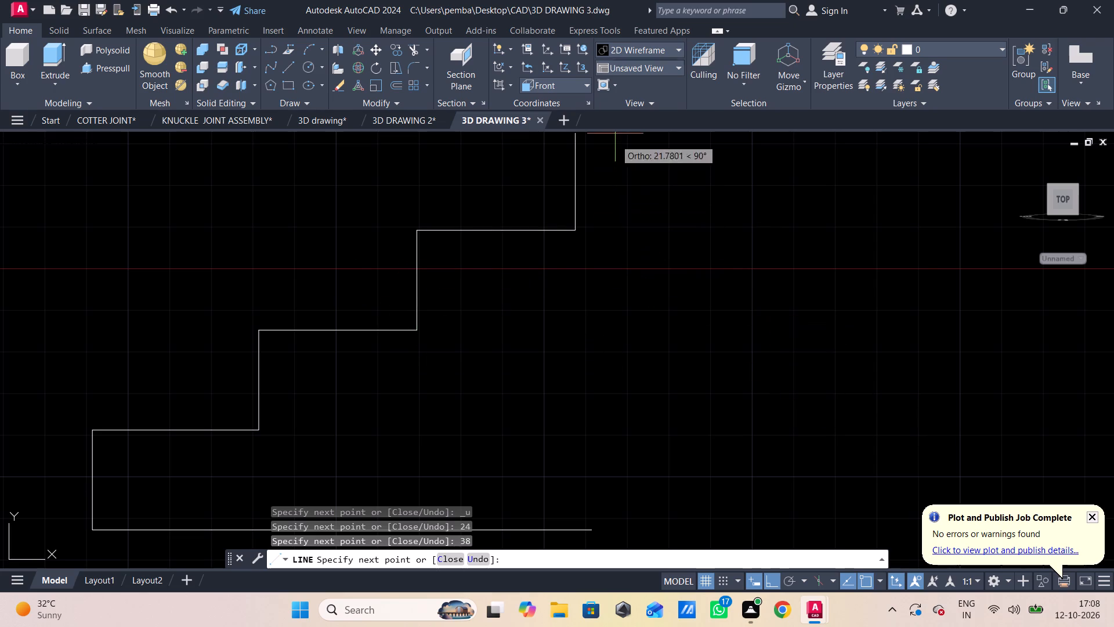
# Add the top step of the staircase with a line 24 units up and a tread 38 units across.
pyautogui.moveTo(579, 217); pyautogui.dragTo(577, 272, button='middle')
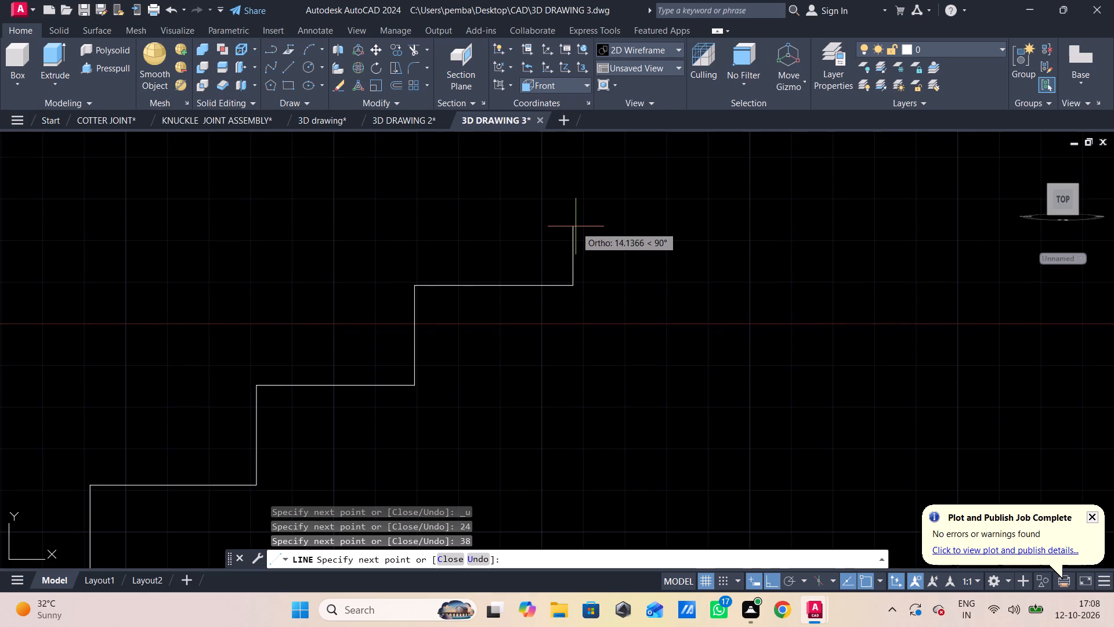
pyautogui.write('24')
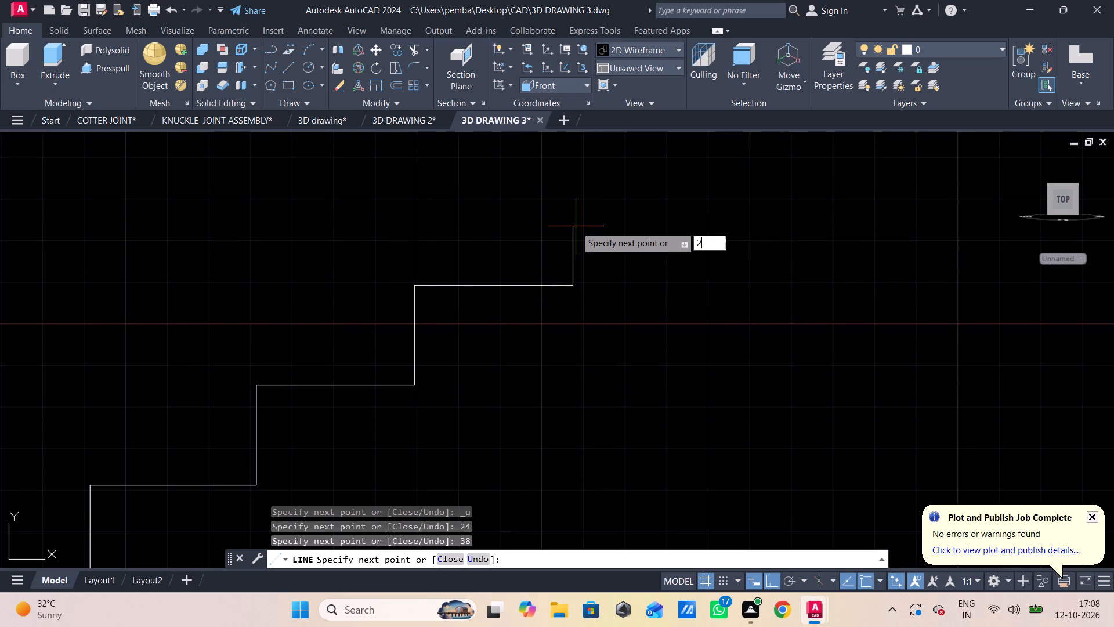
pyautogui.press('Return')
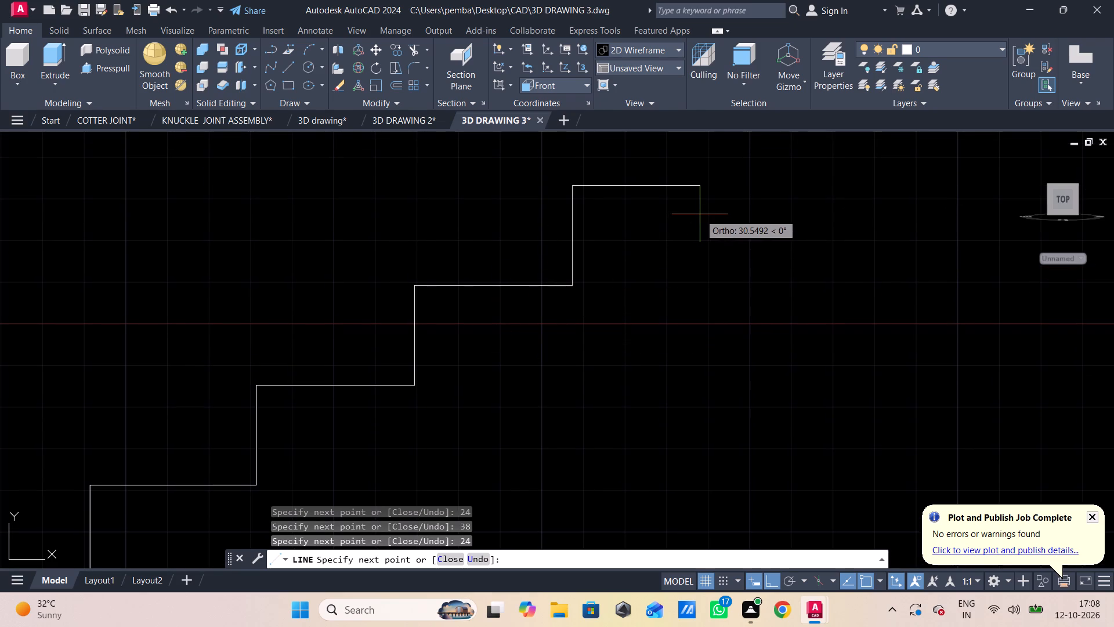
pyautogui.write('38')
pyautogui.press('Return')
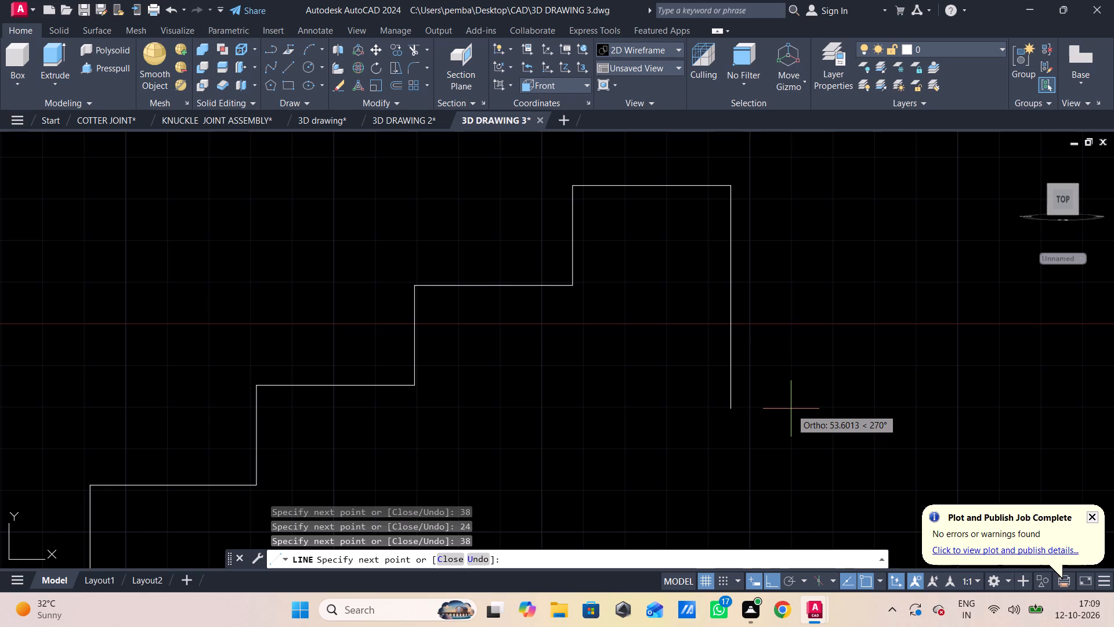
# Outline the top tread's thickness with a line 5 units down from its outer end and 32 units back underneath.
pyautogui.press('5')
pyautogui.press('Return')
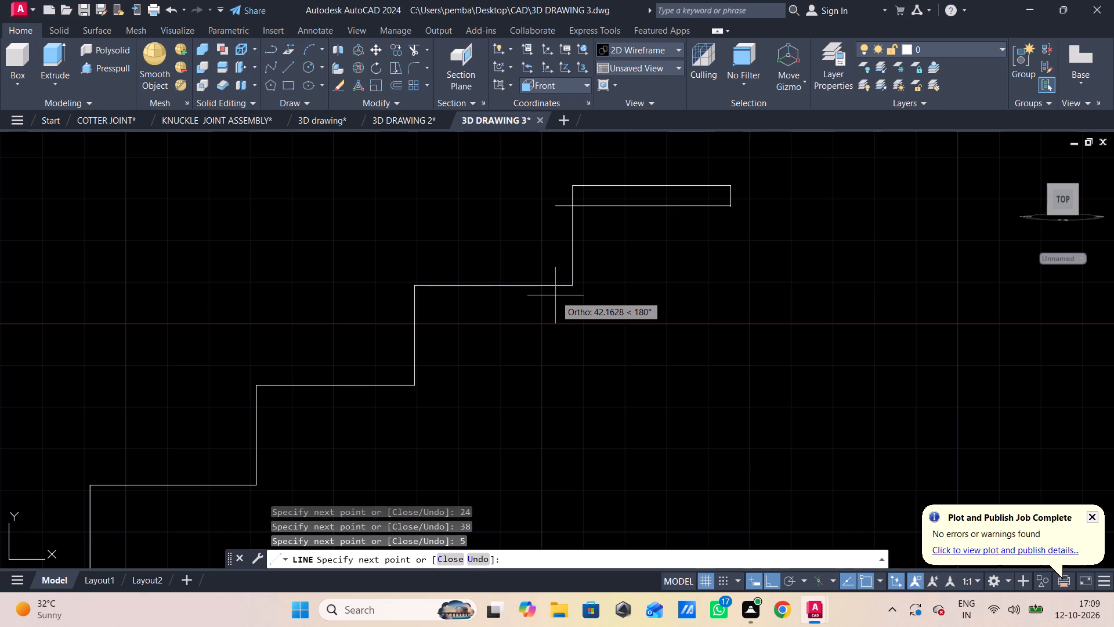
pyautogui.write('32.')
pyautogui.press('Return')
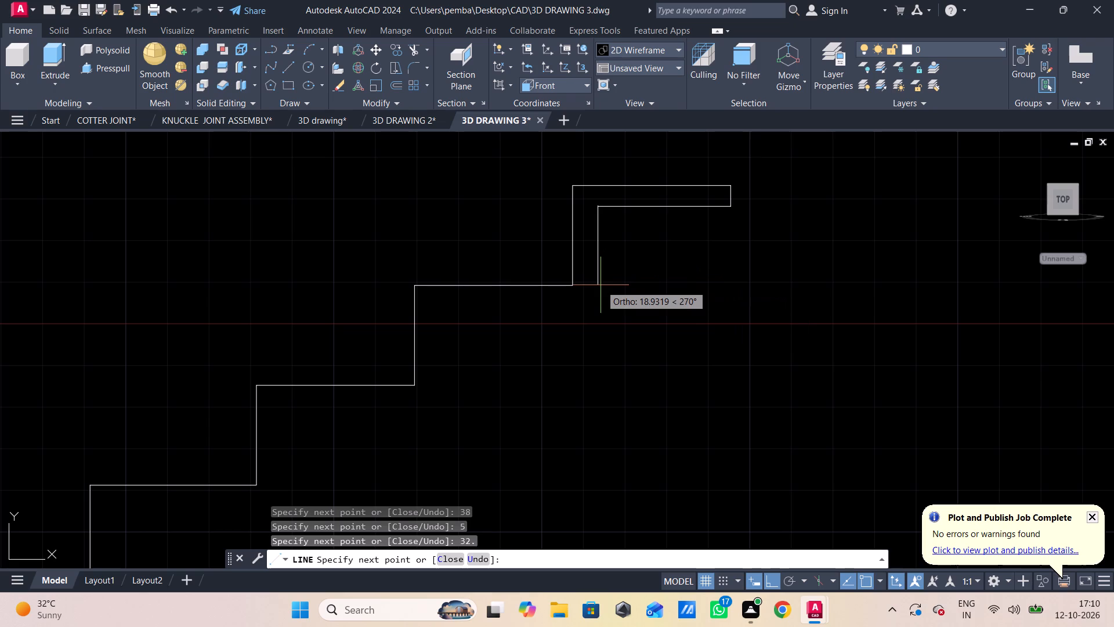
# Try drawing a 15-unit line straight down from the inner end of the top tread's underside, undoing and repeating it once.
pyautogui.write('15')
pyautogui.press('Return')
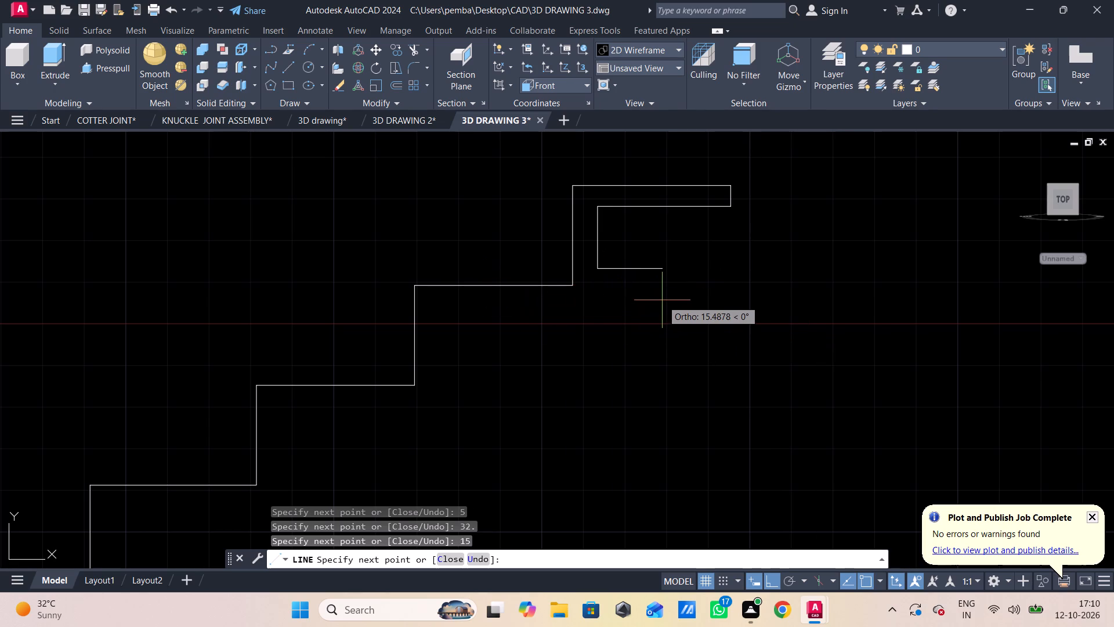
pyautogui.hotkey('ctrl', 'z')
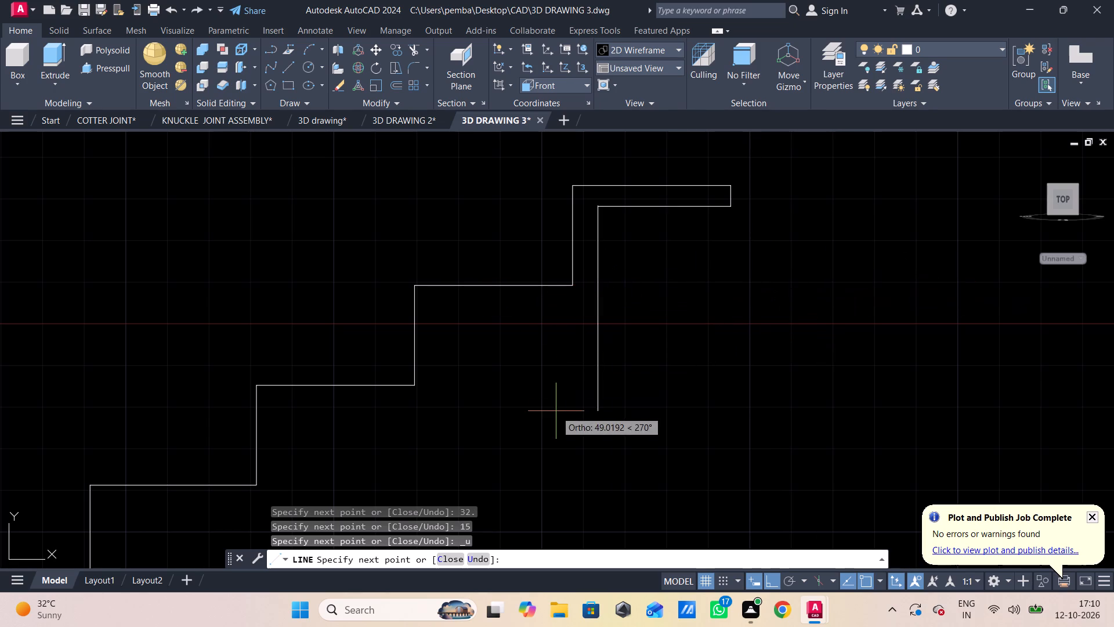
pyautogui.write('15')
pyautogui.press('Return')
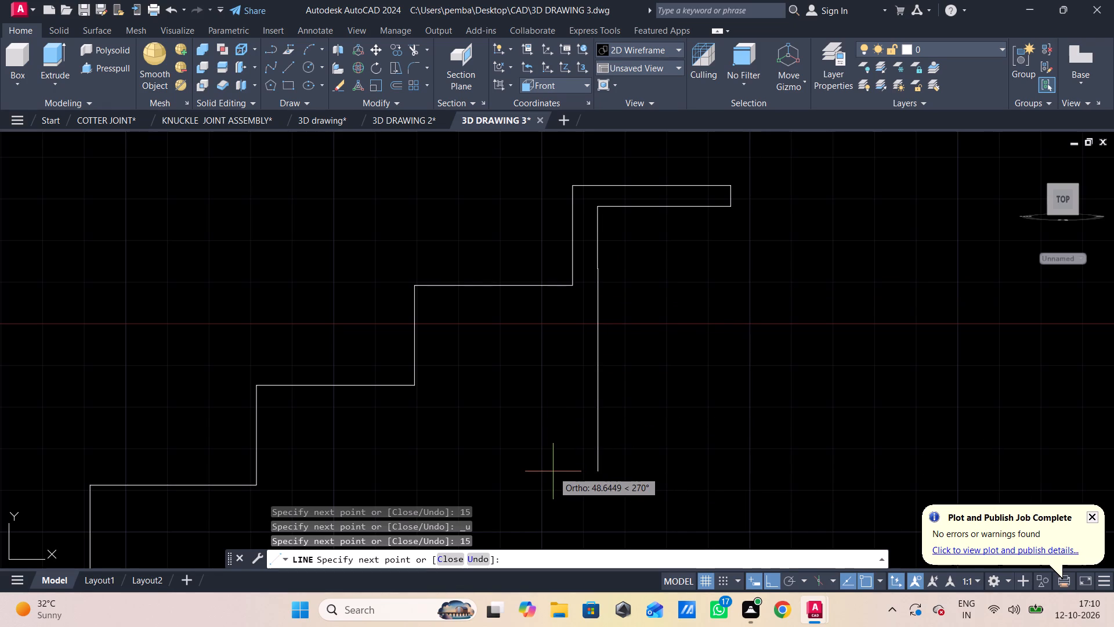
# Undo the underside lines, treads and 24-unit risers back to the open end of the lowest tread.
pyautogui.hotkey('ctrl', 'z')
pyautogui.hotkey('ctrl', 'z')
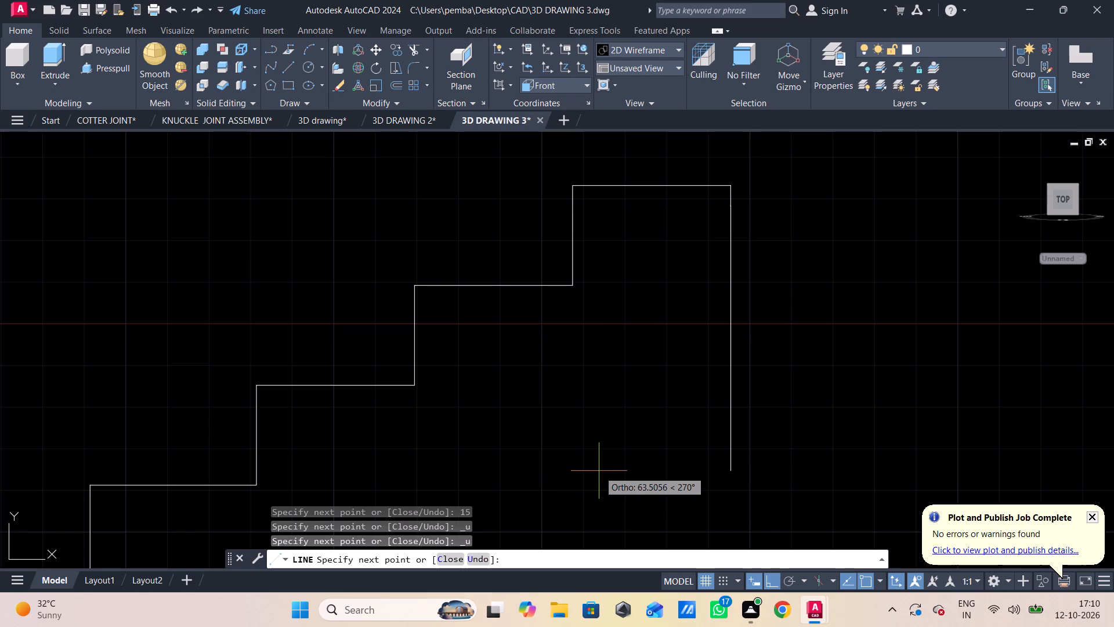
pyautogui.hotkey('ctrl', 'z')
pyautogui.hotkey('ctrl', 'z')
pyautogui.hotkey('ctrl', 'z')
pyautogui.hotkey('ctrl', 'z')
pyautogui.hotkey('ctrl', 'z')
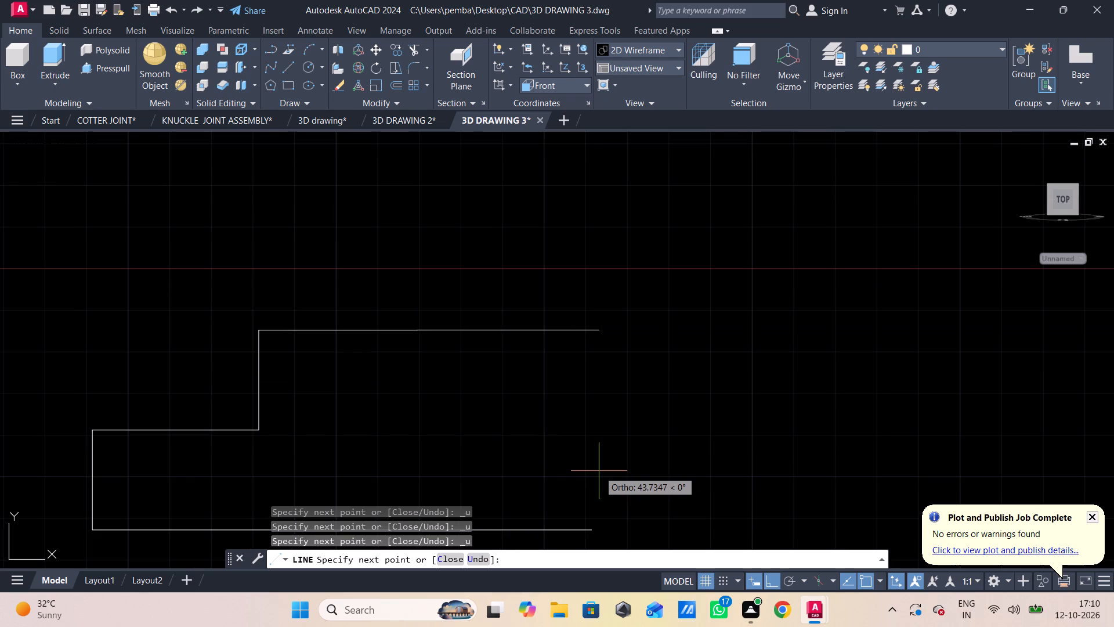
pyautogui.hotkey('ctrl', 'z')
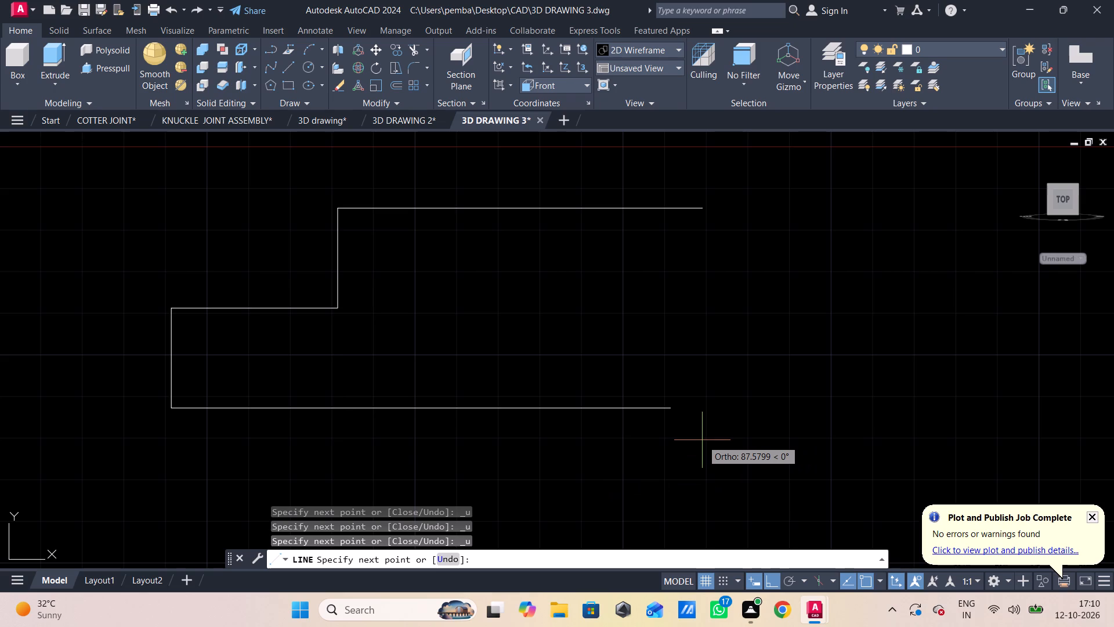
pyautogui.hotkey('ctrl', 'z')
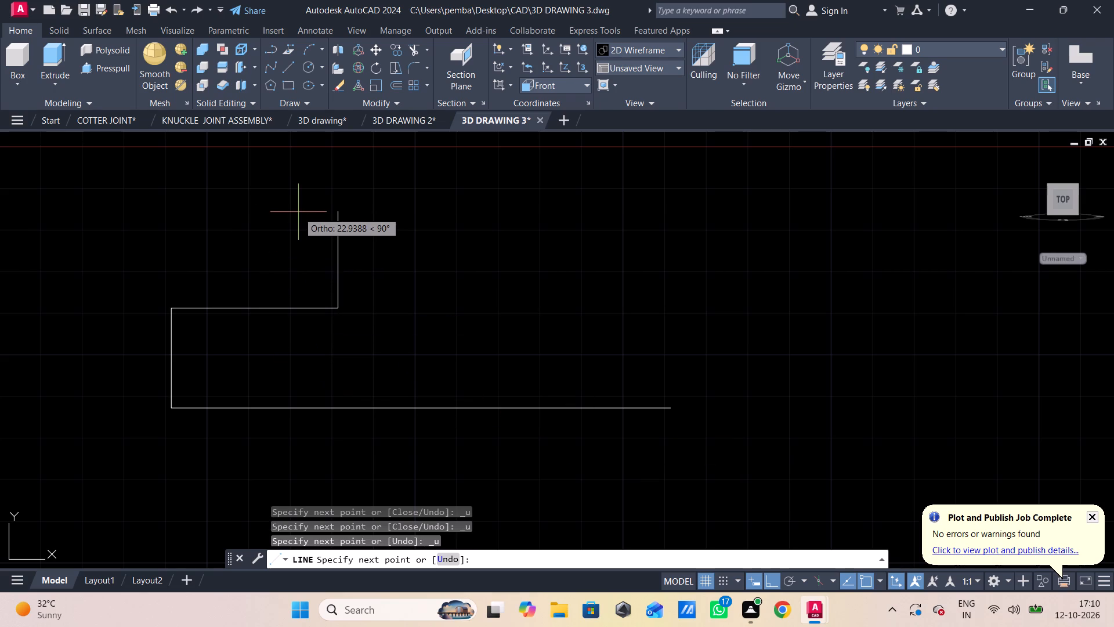
# Draw the step above the lowest tread with a riser 15 units up and a tread 38 units across.
pyautogui.write('15')
pyautogui.press('Return')
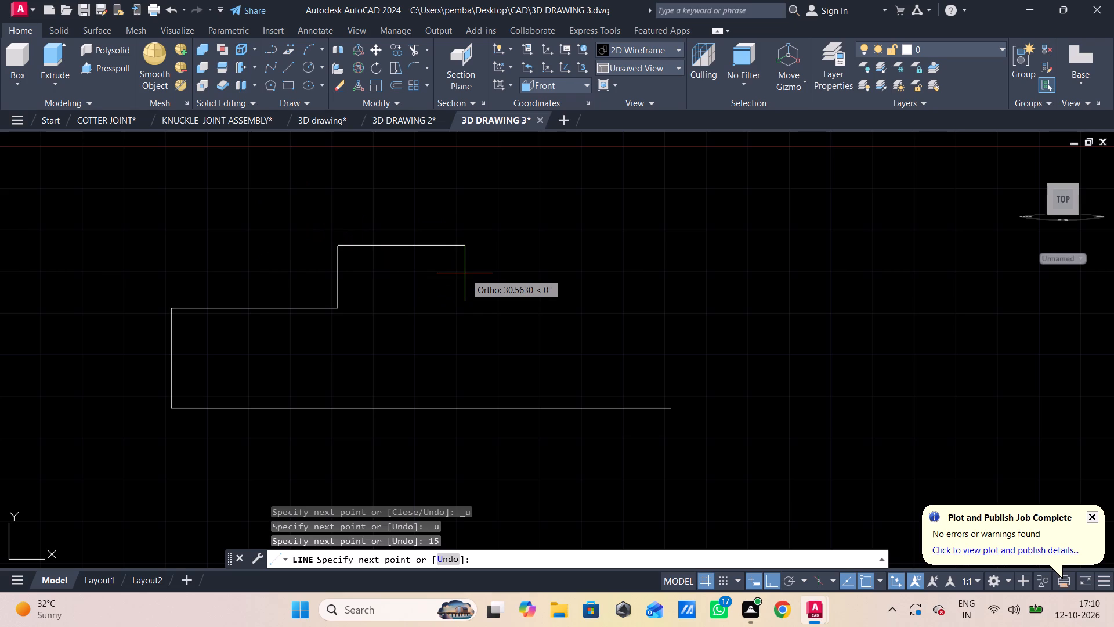
pyautogui.write('38')
pyautogui.press('Return')
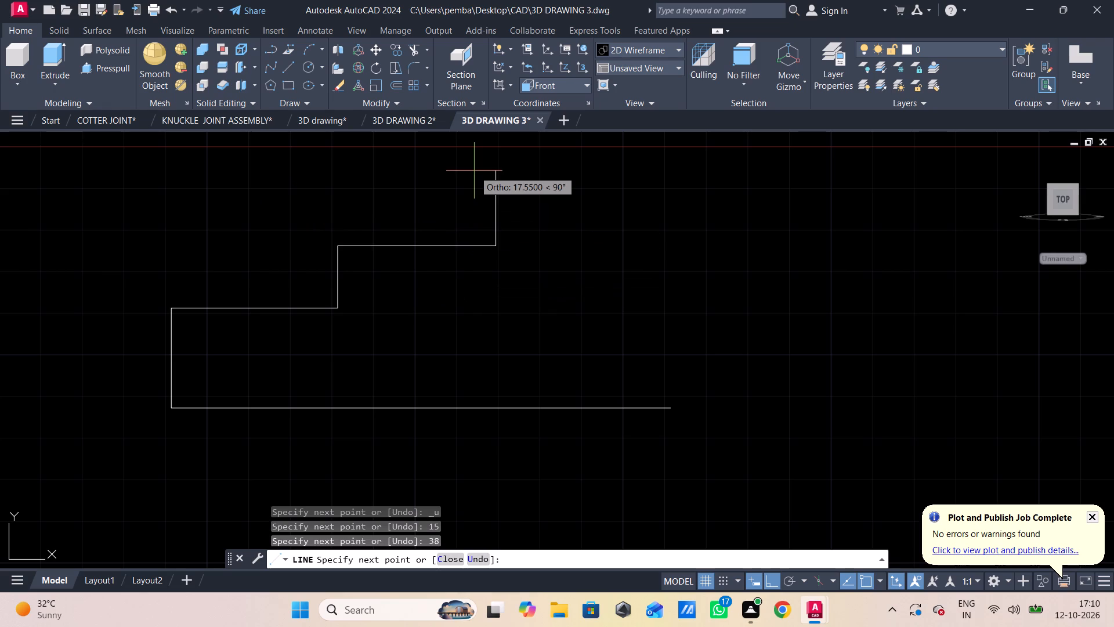
# Draw the following stair step with a riser 15 units up and a tread 38 units across.
pyautogui.press('2')
pyautogui.press('BackSpace')
pyautogui.write('15')
pyautogui.press('Return')
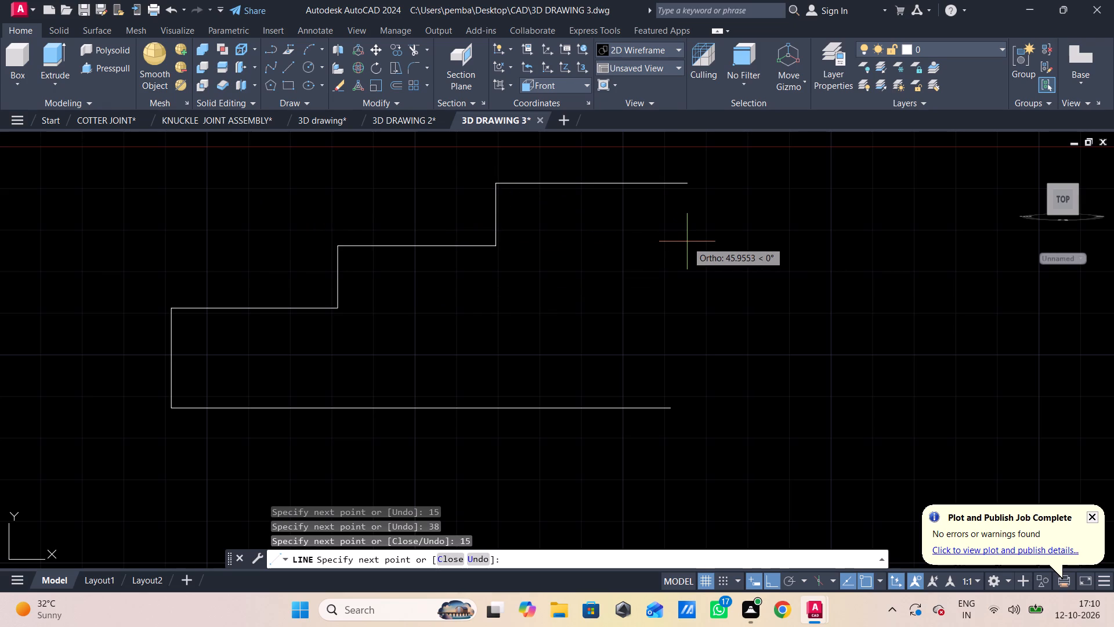
pyautogui.press('3')
pyautogui.press('8')
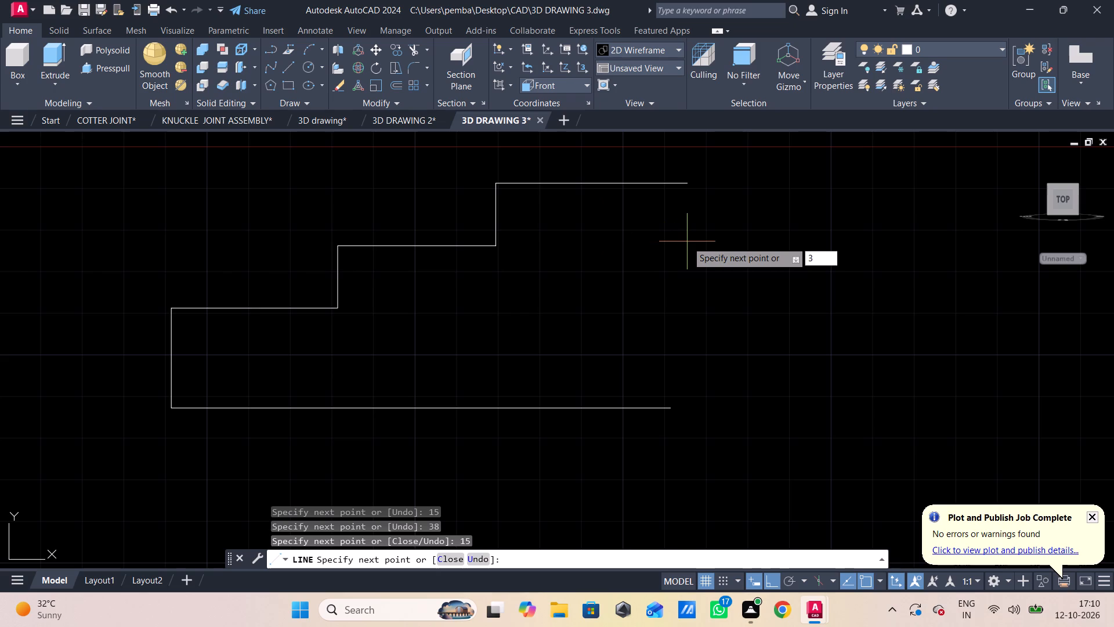
pyautogui.press('Return')
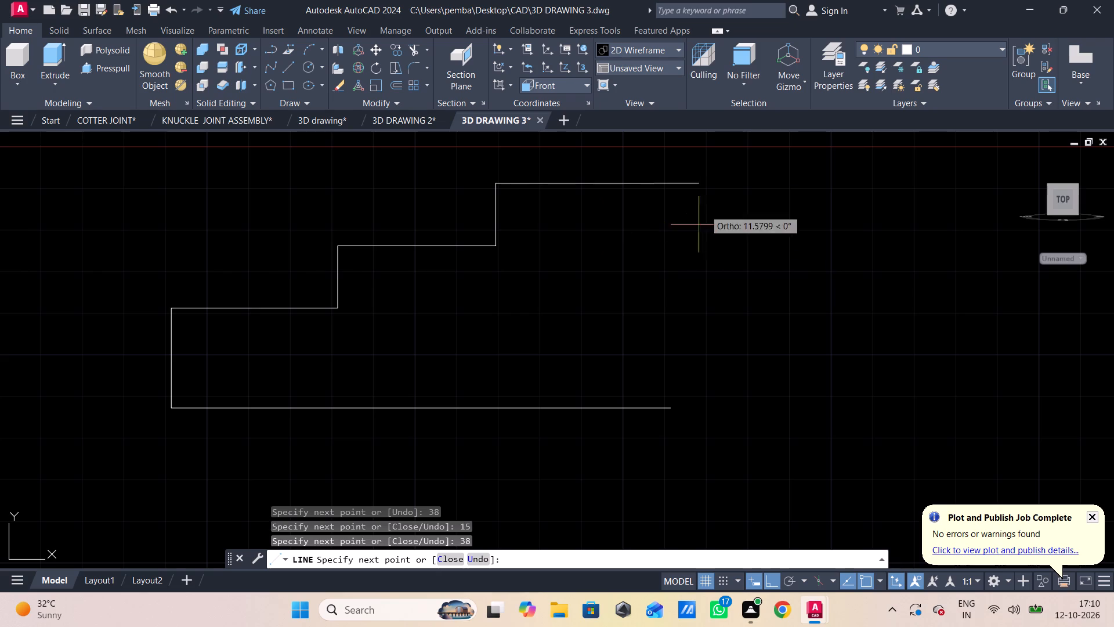
# Draw the top stair step with a riser 15 units up and a tread 38 units across.
pyautogui.moveTo(701, 165); pyautogui.dragTo(643, 351, button='middle')
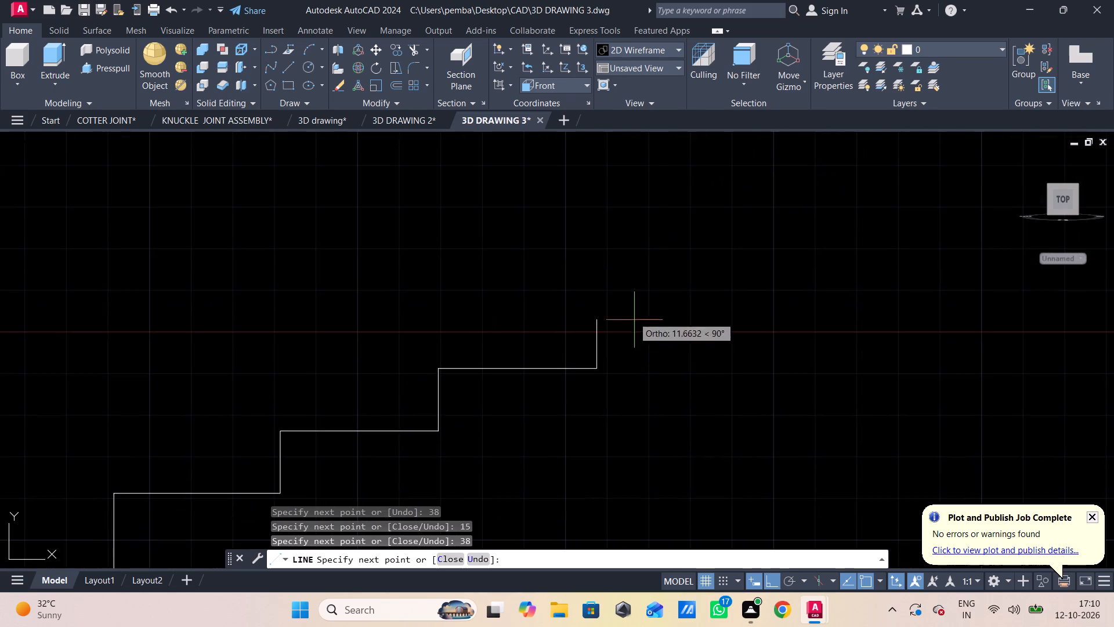
pyautogui.press('3')
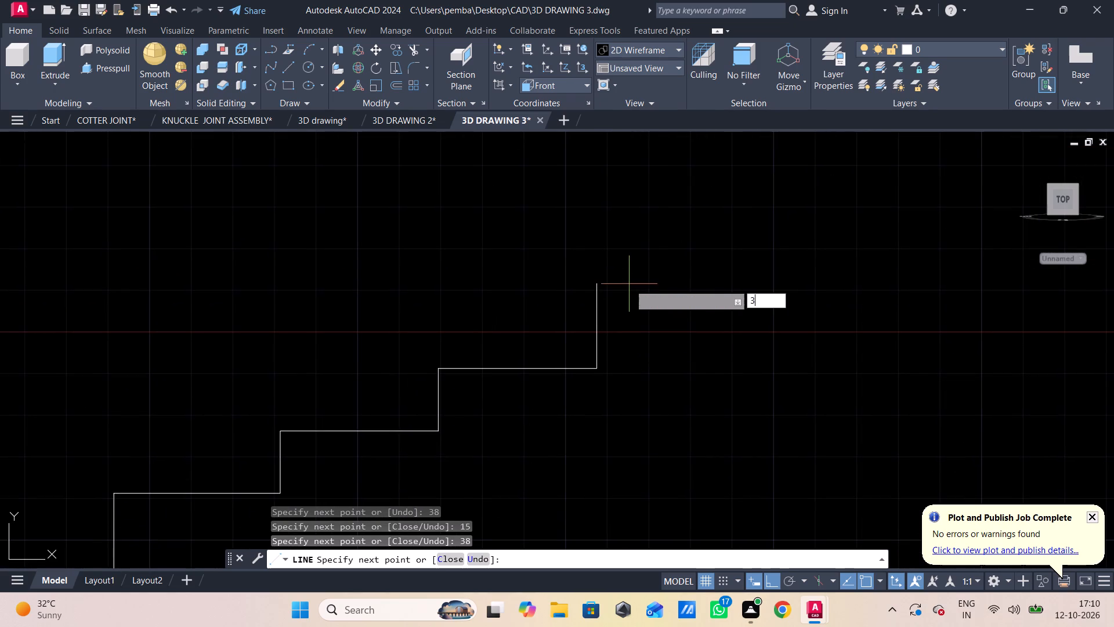
pyautogui.press('BackSpace')
pyautogui.write('15')
pyautogui.press('Return')
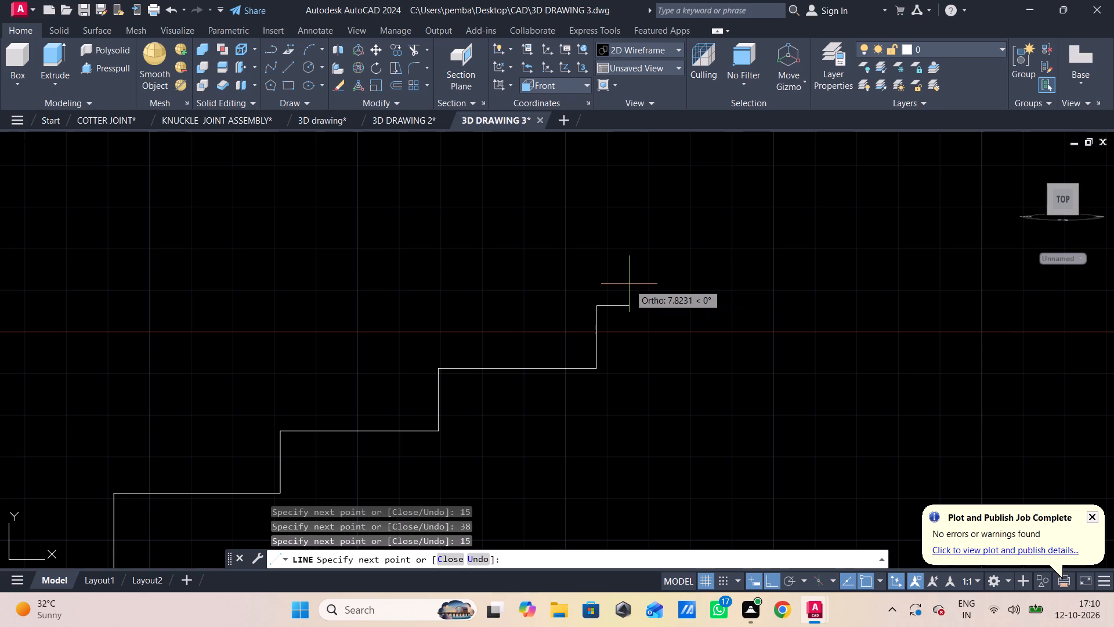
pyautogui.write('38')
pyautogui.press('Return')
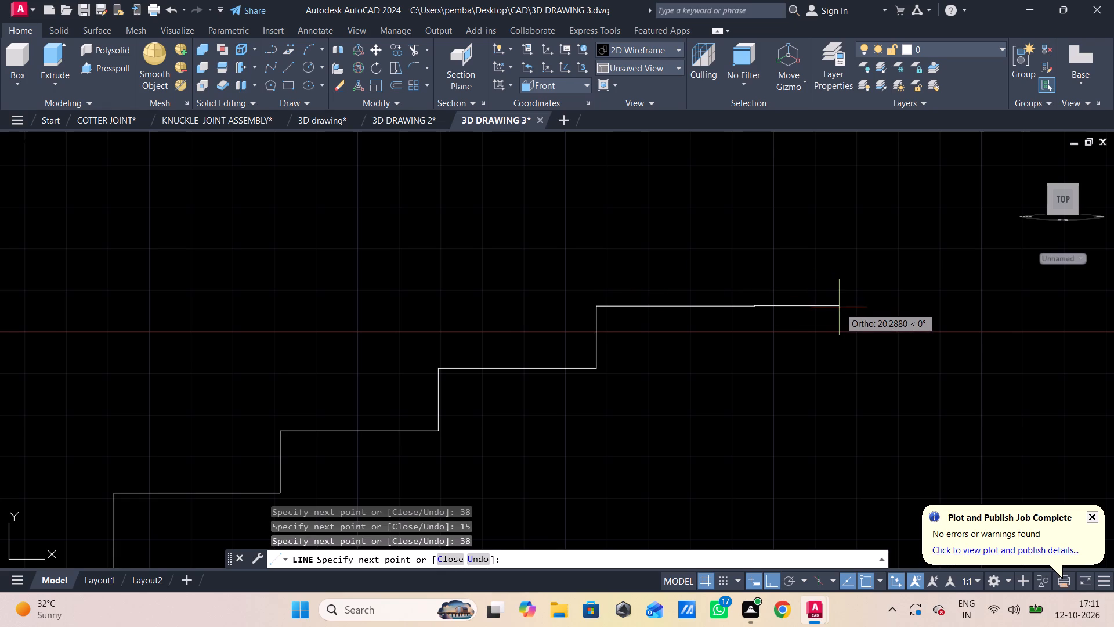
# Draw the top tread's outer edge as a line 5 units straight down from its end.
pyautogui.write('56')
pyautogui.press('BackSpace')
pyautogui.press('Return')
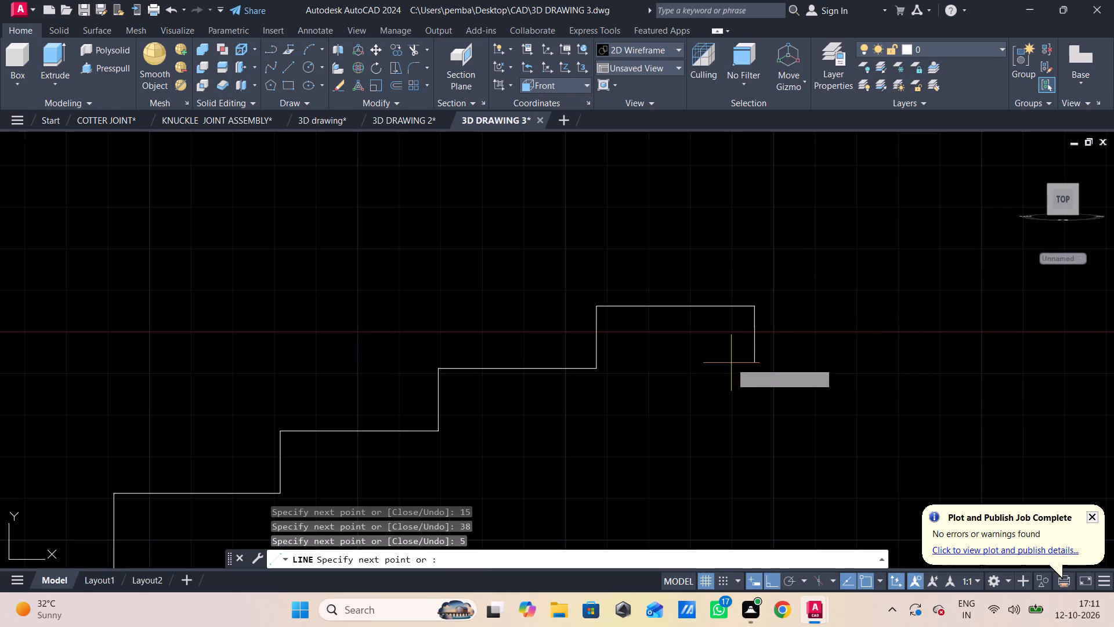
# Draw the top tread's underside 32 units back towards the stairs, followed by an inner riser 15 units down.
pyautogui.write('36')
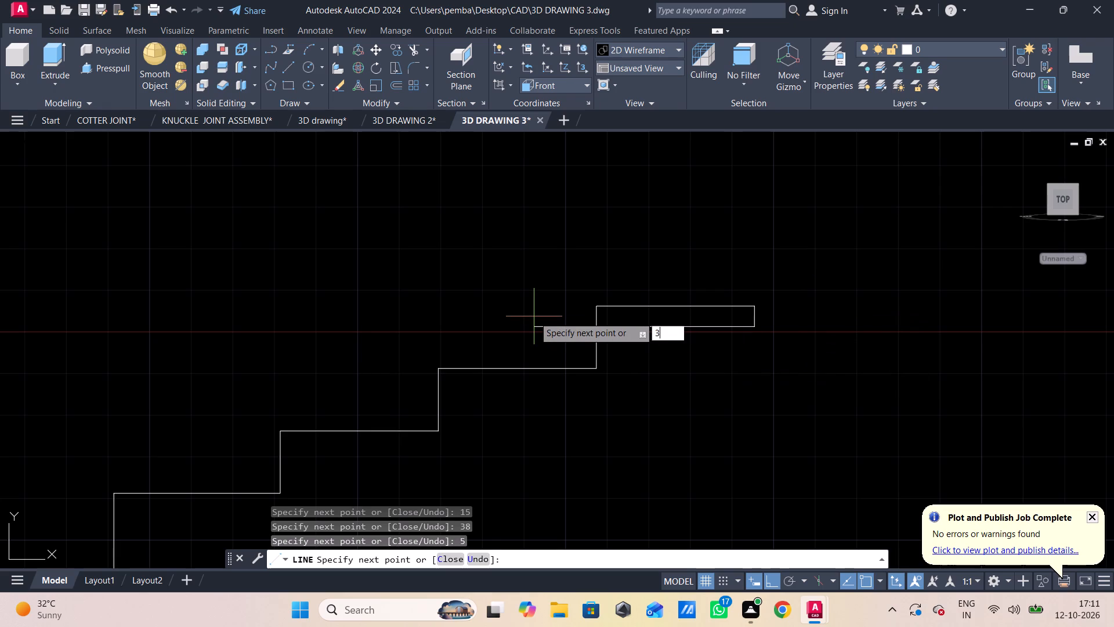
pyautogui.press('BackSpace')
pyautogui.press('2')
pyautogui.press('Return')
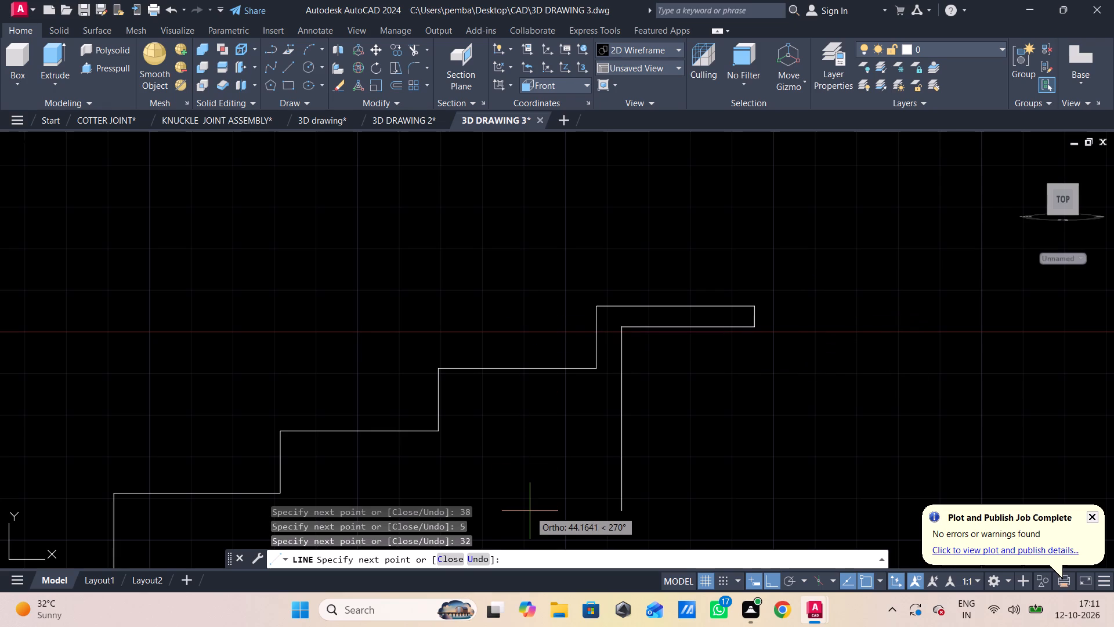
pyautogui.write('15')
pyautogui.press('Return')
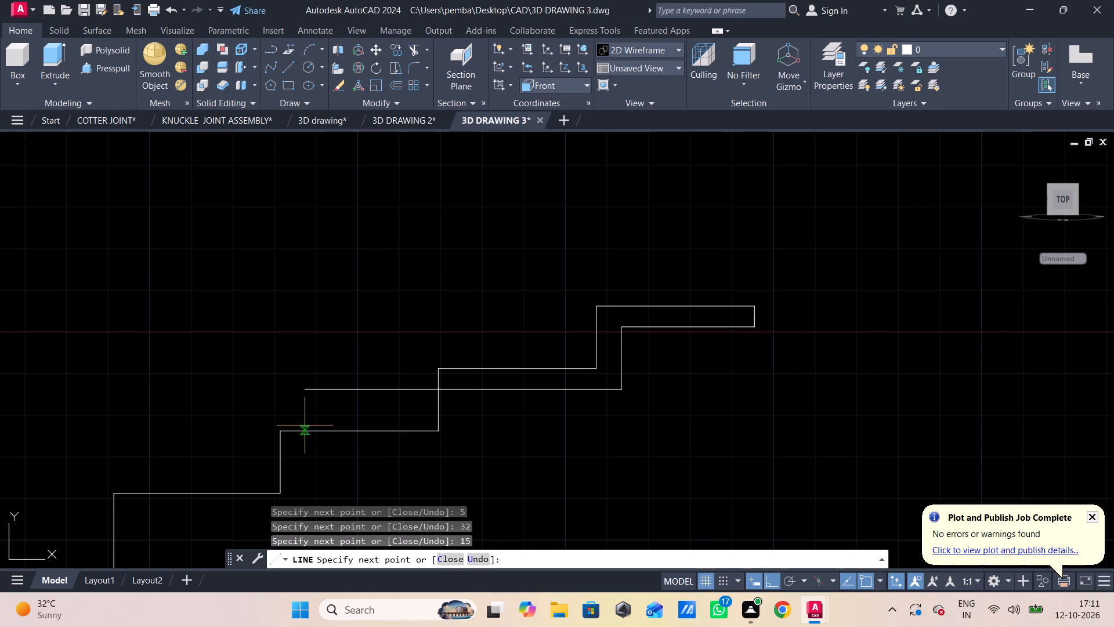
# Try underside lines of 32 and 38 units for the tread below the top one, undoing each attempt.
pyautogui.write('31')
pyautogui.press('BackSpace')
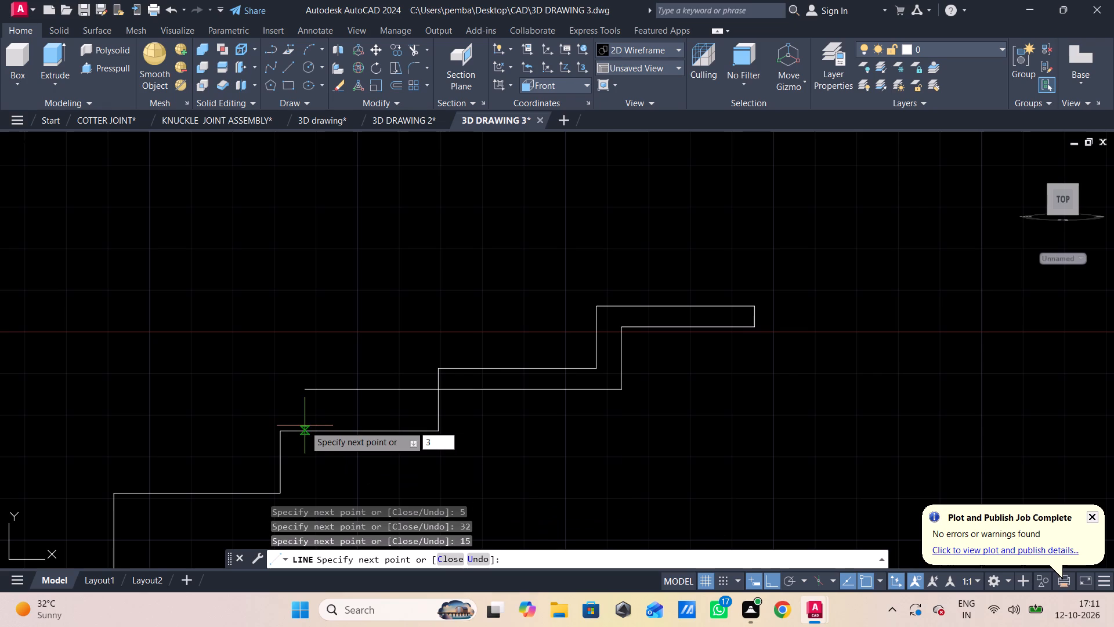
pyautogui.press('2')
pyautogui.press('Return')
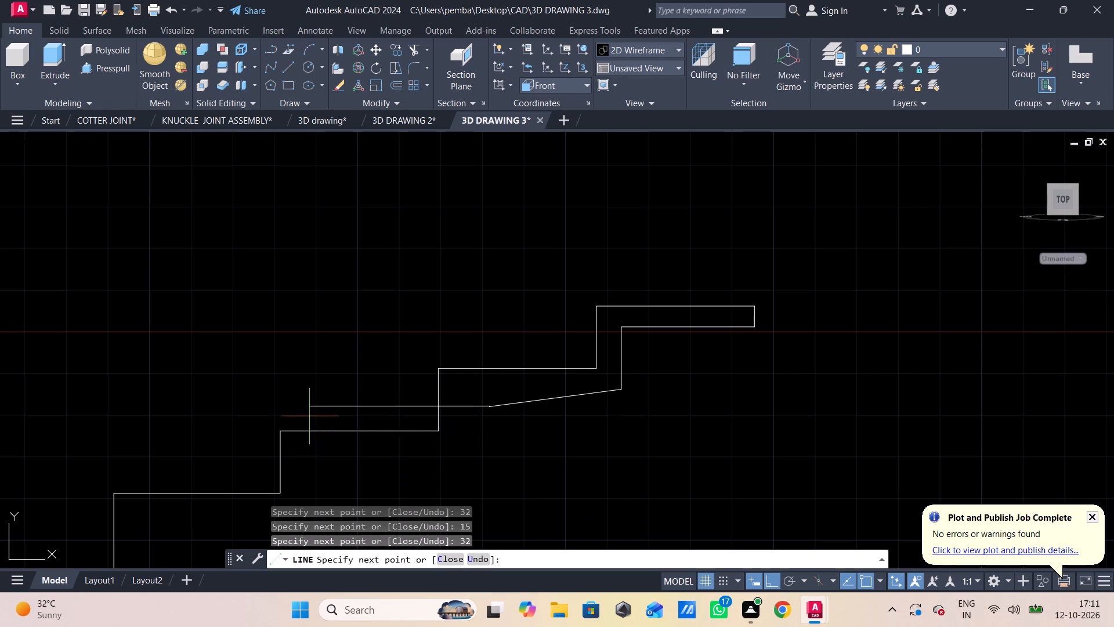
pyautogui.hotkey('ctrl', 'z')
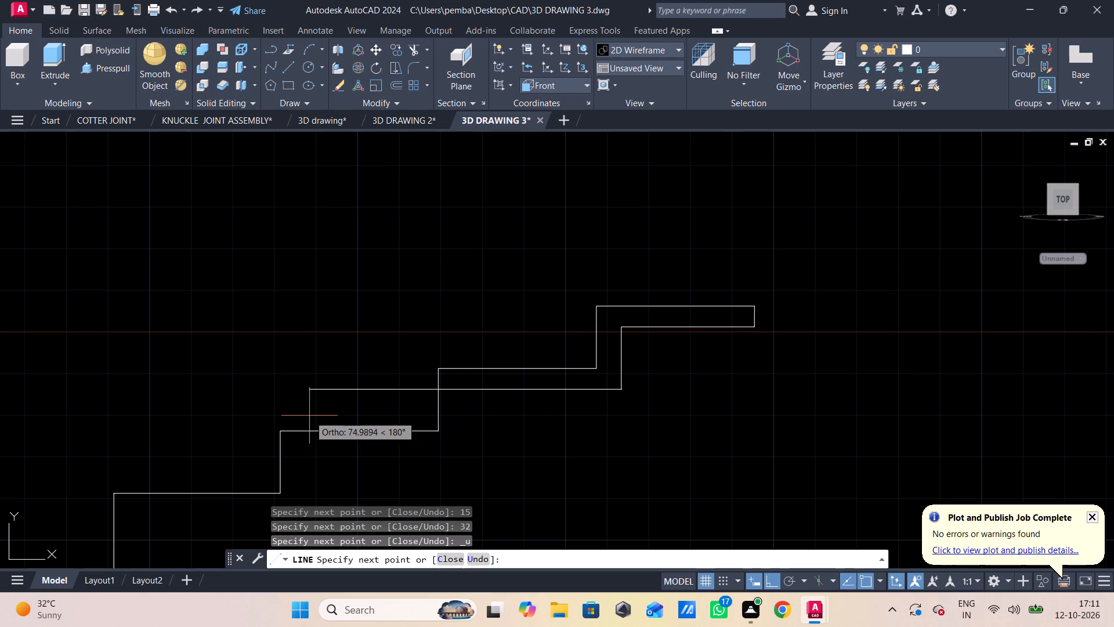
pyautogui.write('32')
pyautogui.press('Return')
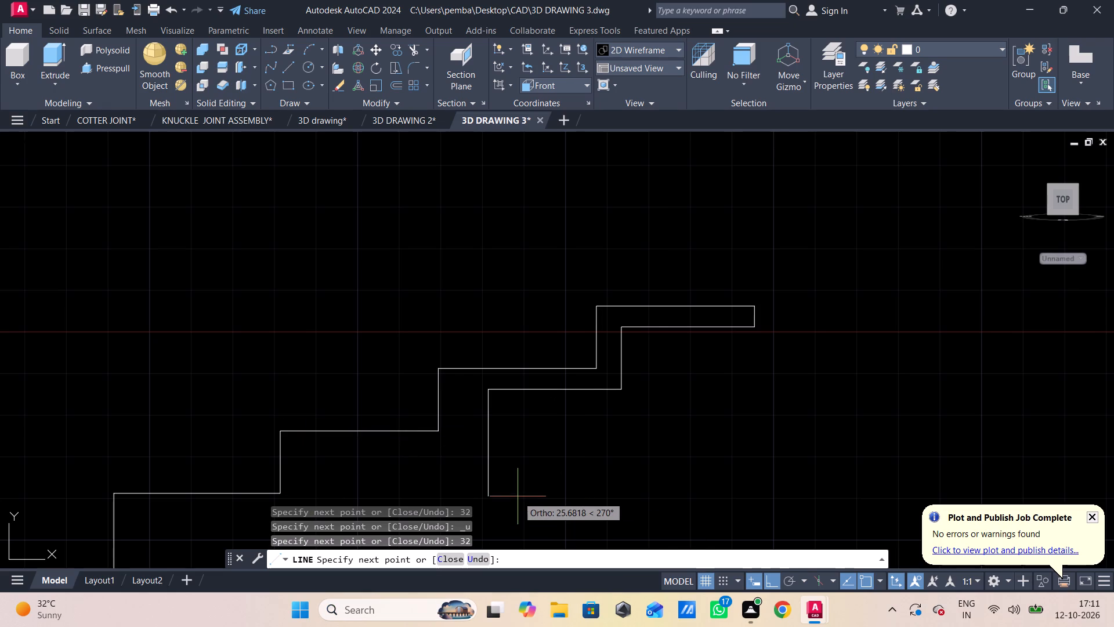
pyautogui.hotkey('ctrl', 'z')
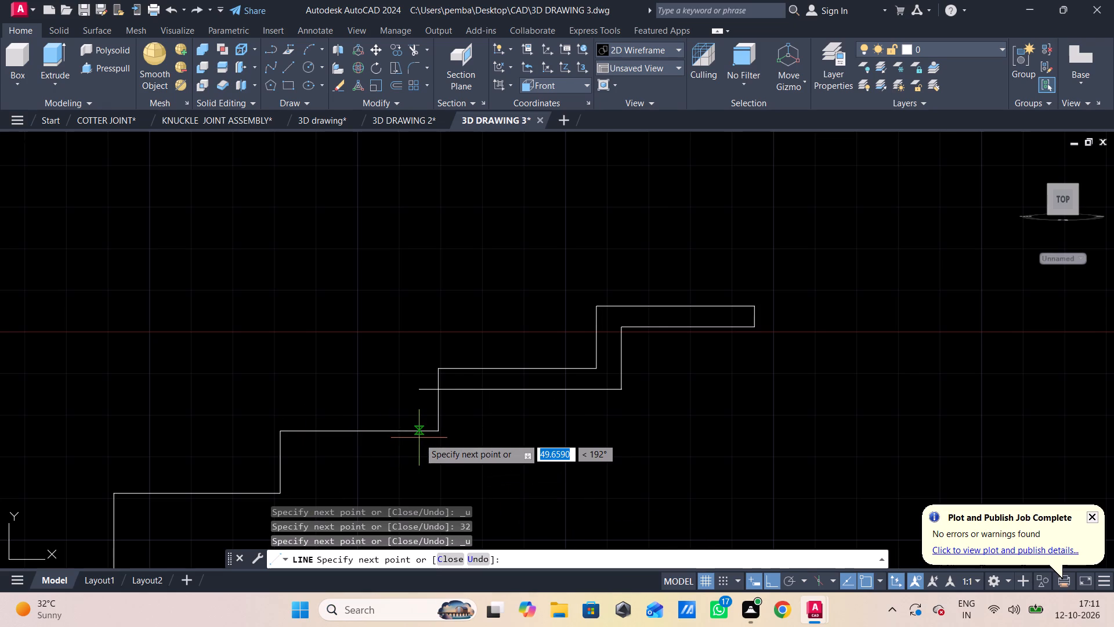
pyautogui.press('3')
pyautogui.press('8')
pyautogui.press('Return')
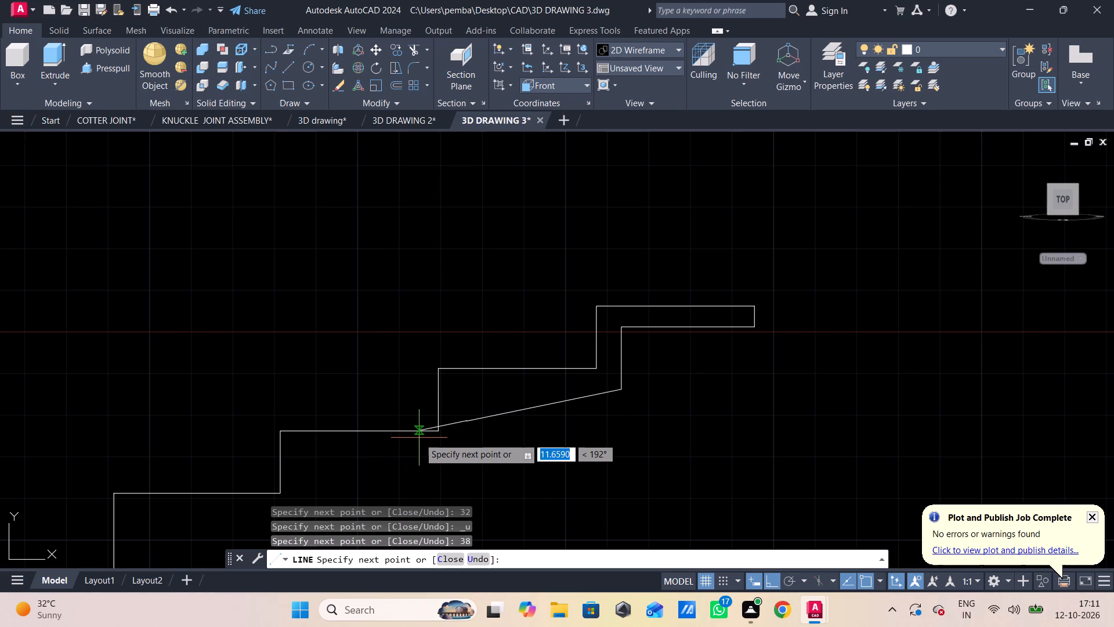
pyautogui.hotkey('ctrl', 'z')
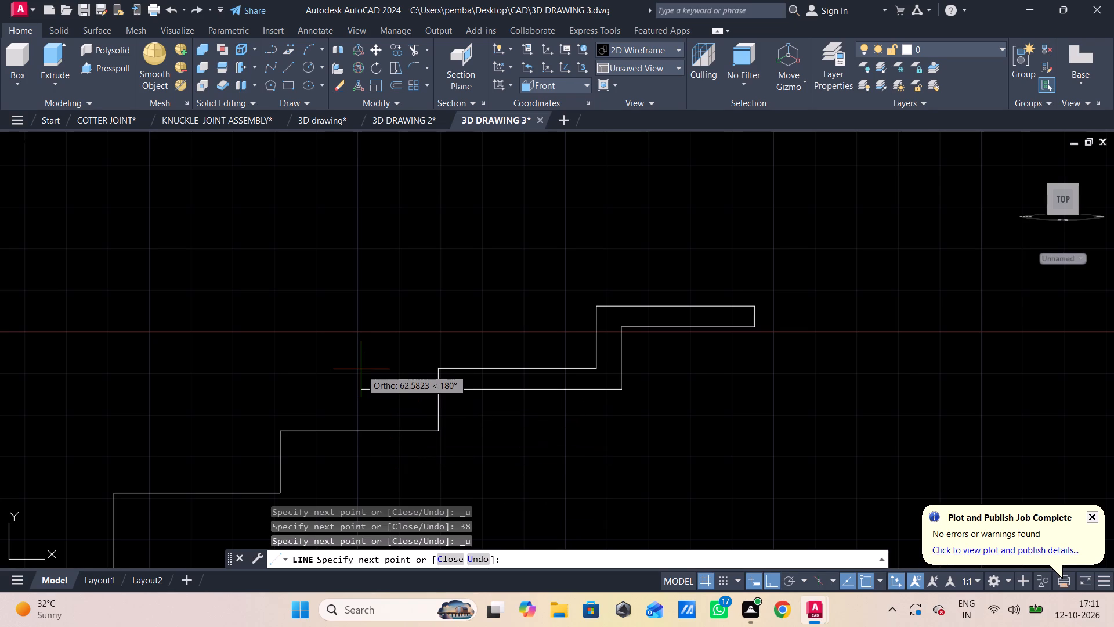
# Draw the second-highest tread's underside 38 units horizontally back, followed by an inner riser 15 units down.
pyautogui.write('38')
pyautogui.press('Return')
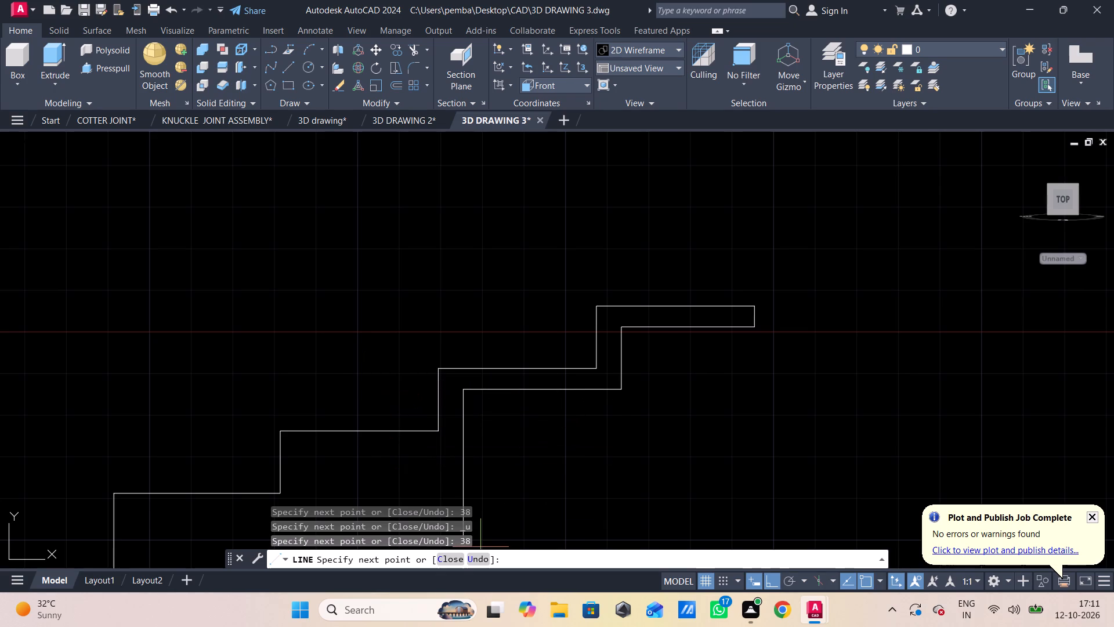
pyautogui.write('15')
pyautogui.press('Return')
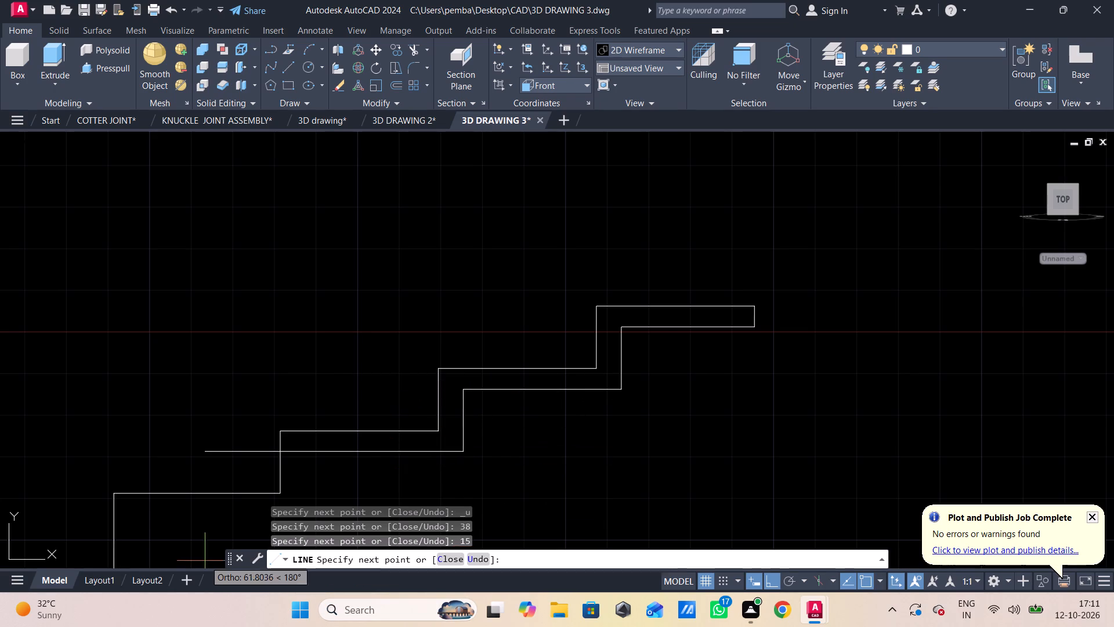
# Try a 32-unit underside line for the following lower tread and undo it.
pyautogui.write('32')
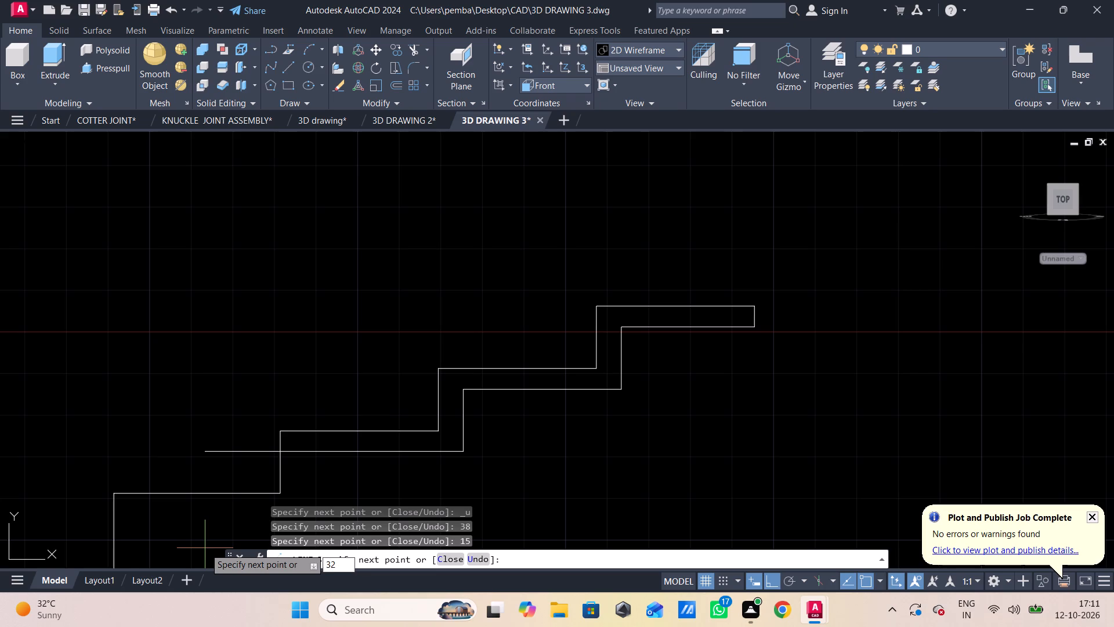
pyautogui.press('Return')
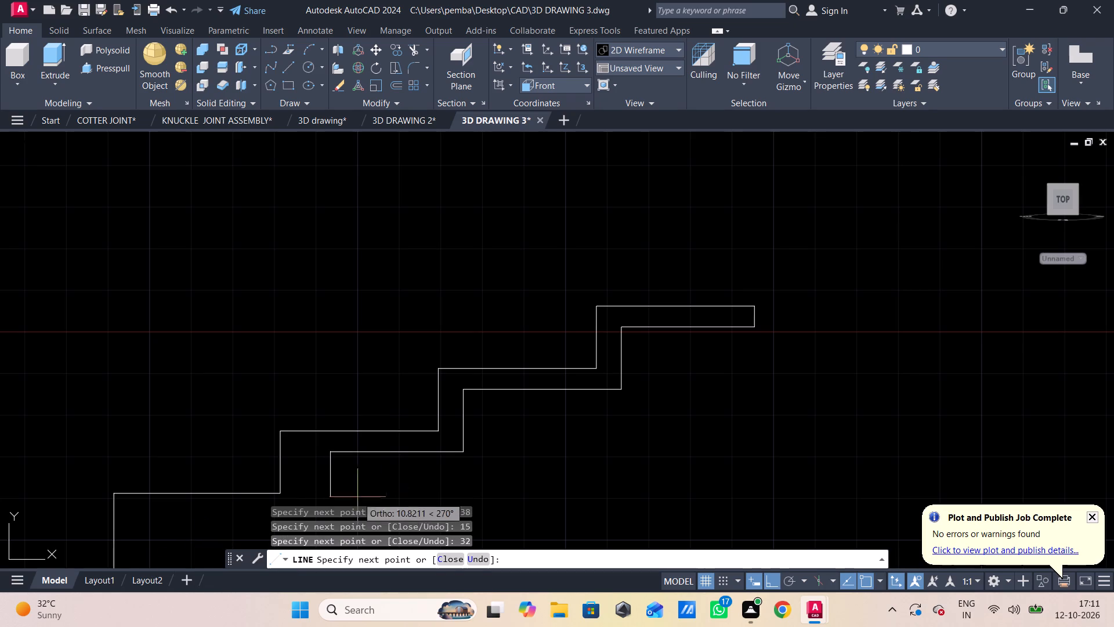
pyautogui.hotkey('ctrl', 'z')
# Draw the following lower tread's underside 38 units horizontally back, followed by an inner riser 15 units down.
pyautogui.moveTo(350, 478); pyautogui.dragTo(349, 406, button='middle')
pyautogui.write('38')
pyautogui.press('Return')
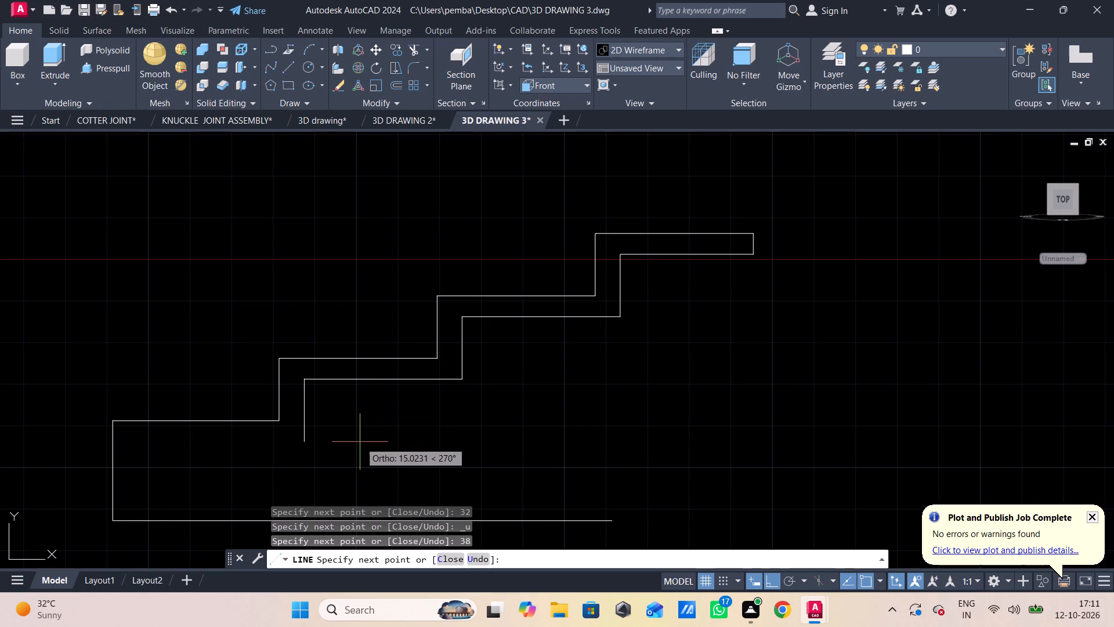
pyautogui.write('15')
pyautogui.press('Return')
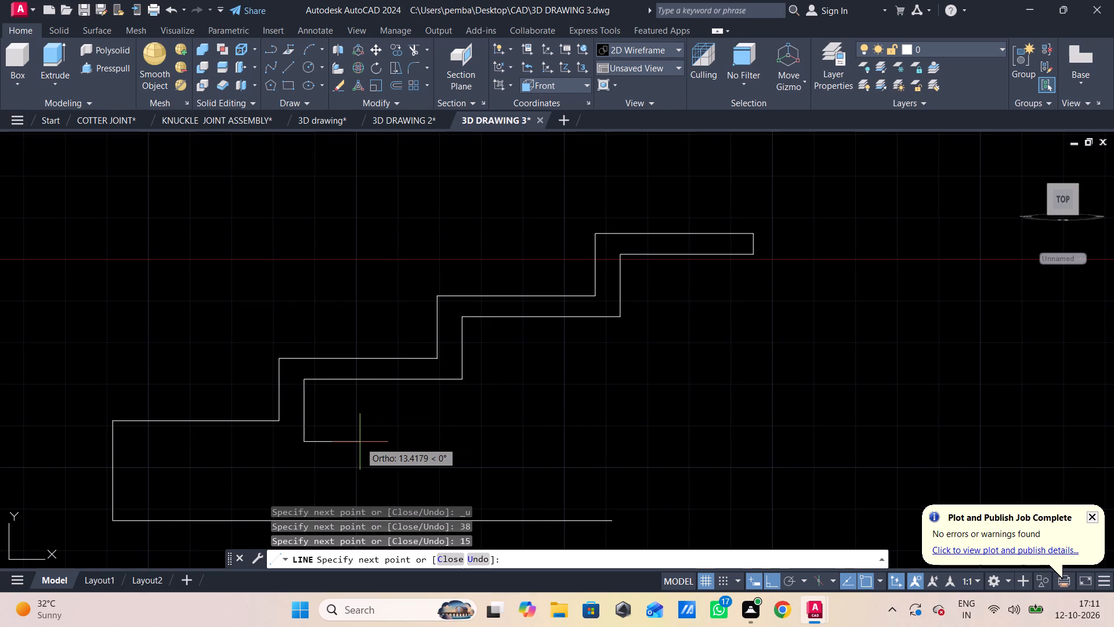
# Draw the base block's upper edge 74 units outward and close the profile straight down to the base line's end.
pyautogui.write('74')
pyautogui.press('Return')
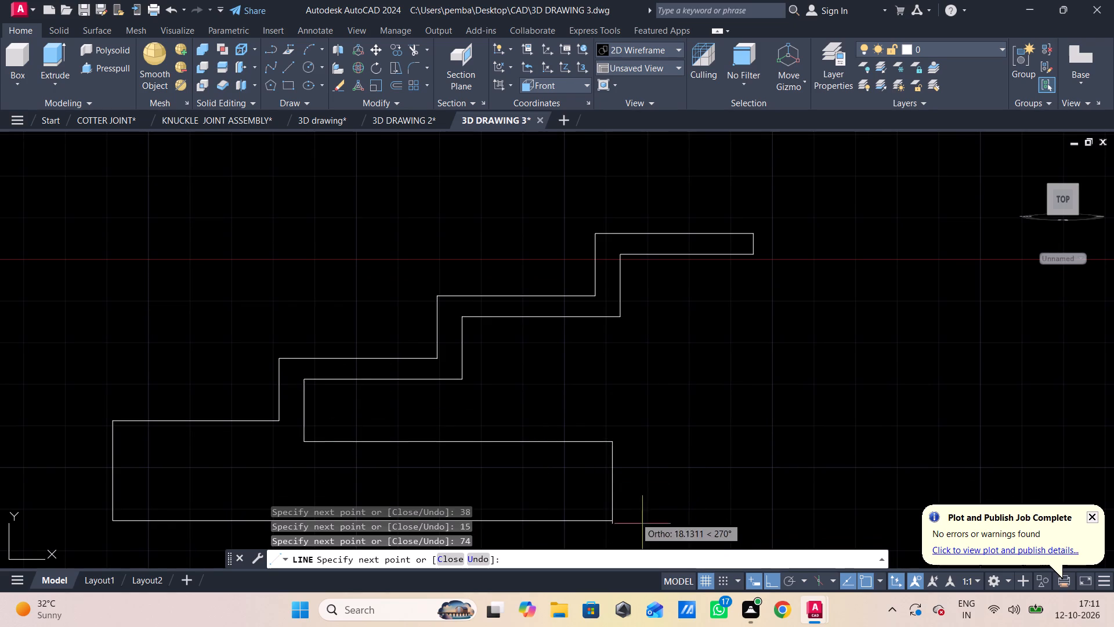
pyautogui.click(616, 520)
pyautogui.press('Escape')
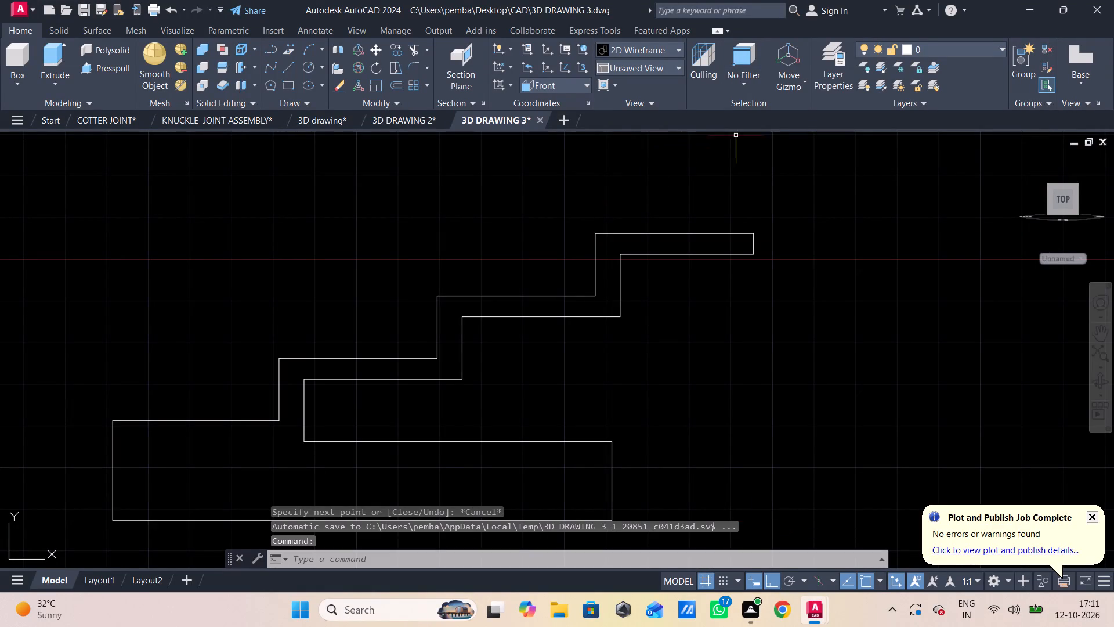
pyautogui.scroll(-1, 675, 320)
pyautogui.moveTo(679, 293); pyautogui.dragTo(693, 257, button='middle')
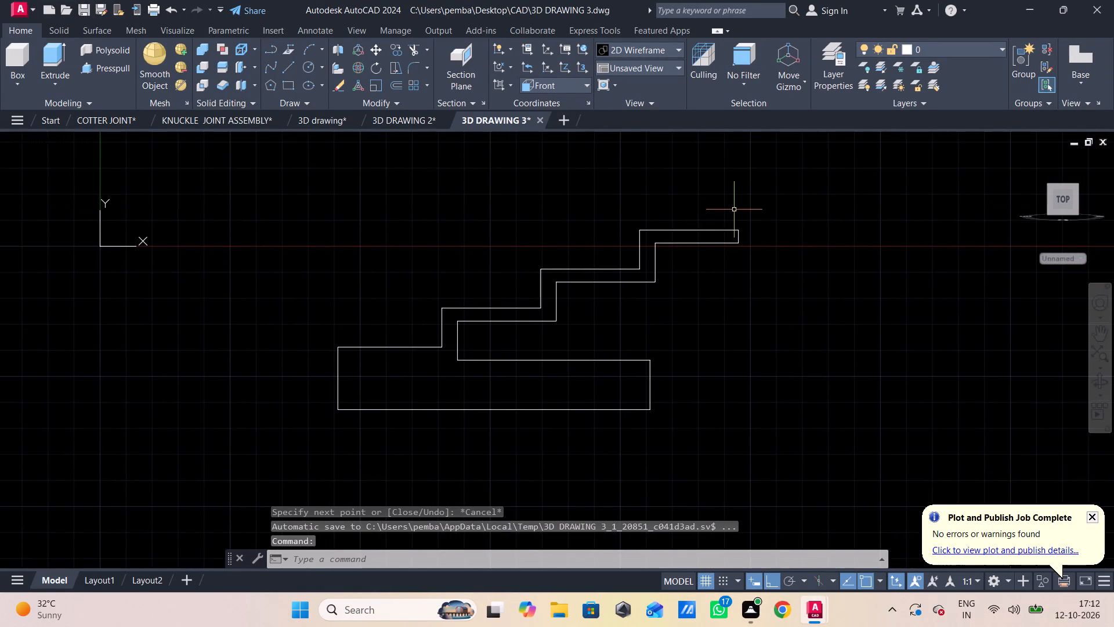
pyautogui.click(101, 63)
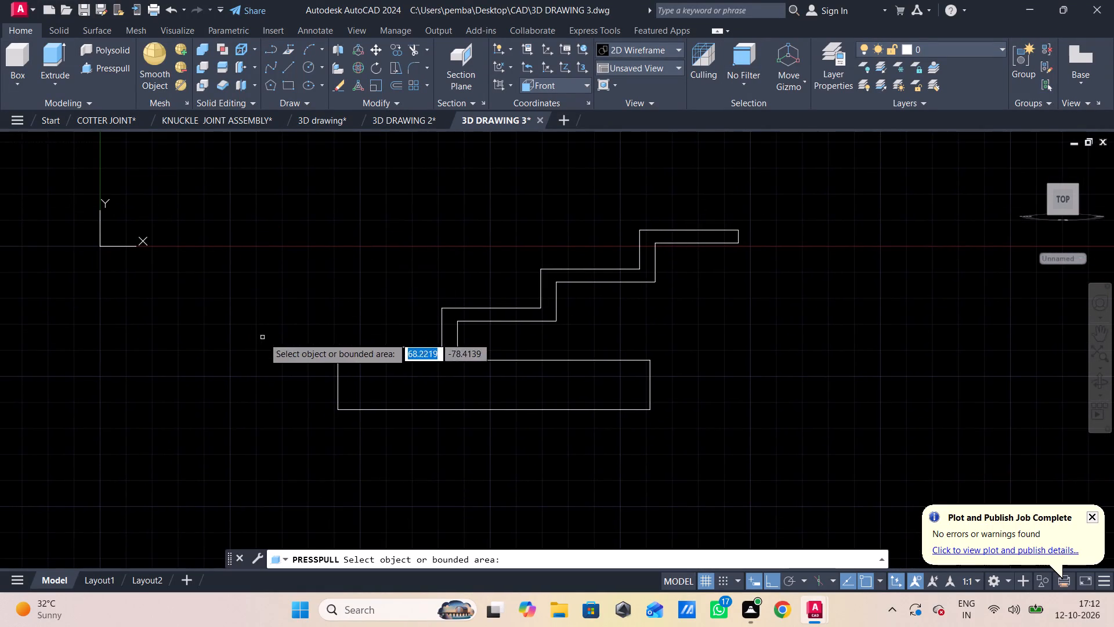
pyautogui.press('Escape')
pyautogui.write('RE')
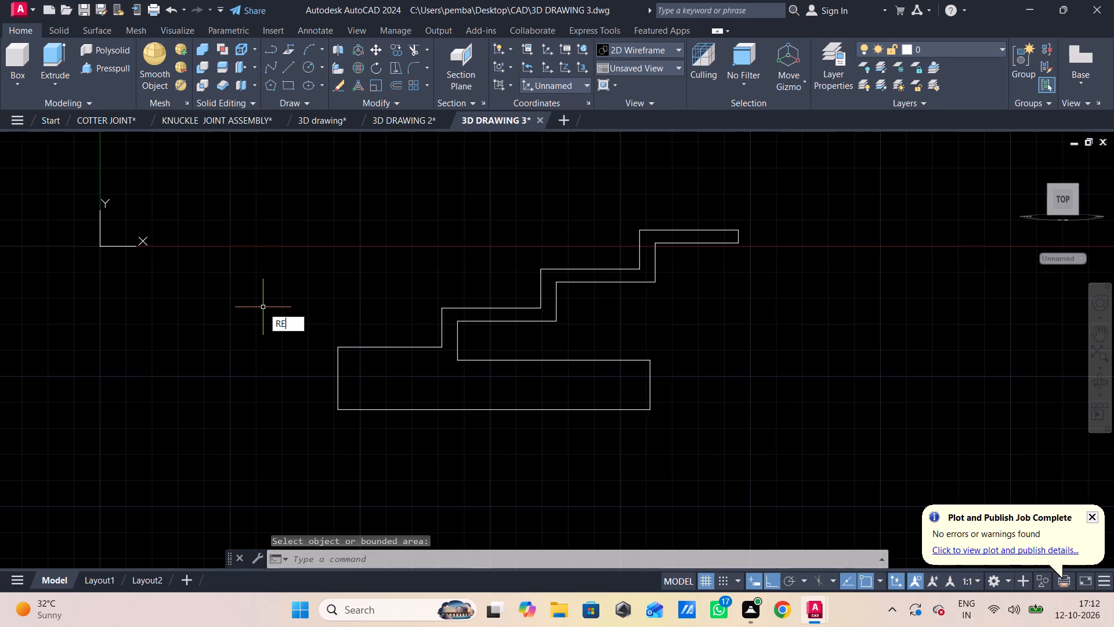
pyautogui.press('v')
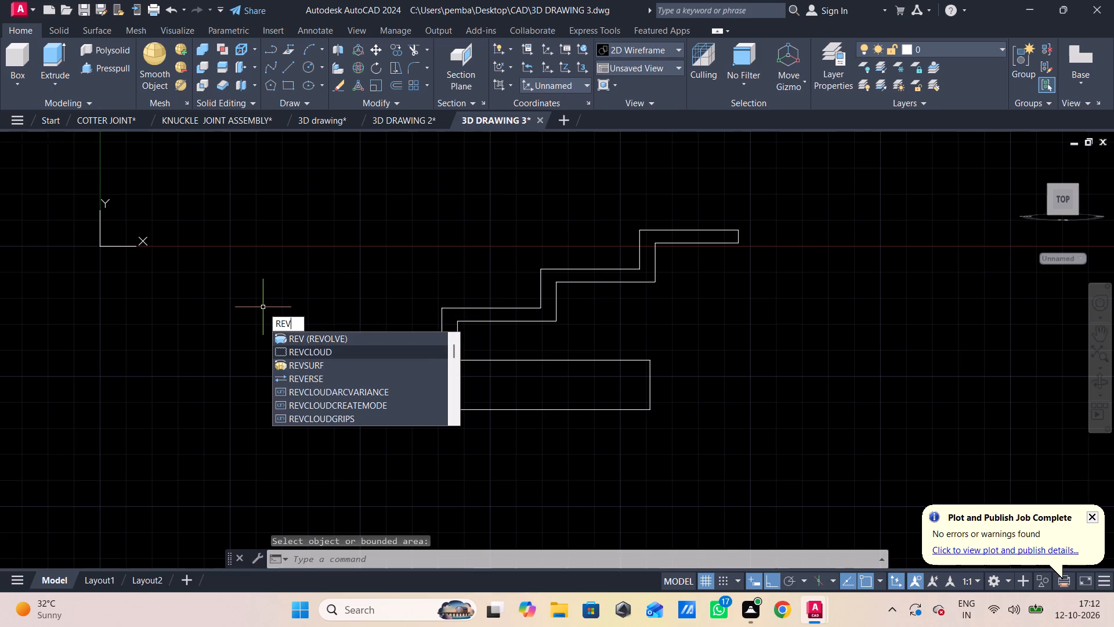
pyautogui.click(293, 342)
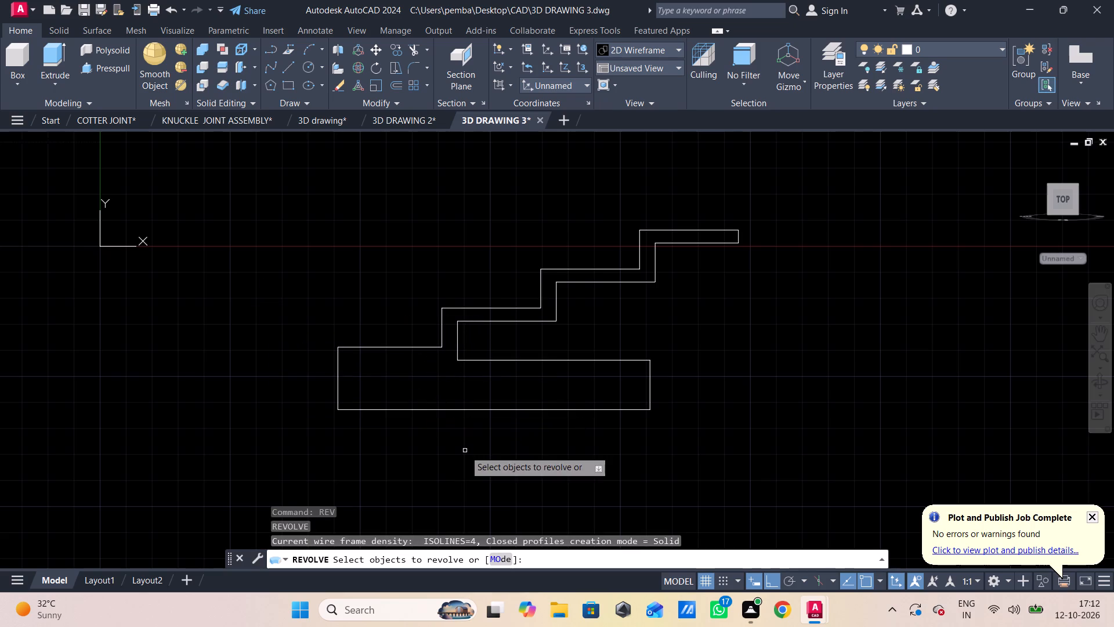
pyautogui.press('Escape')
# Join all lines of the staircase profile into one closed outline.
pyautogui.click(793, 207)
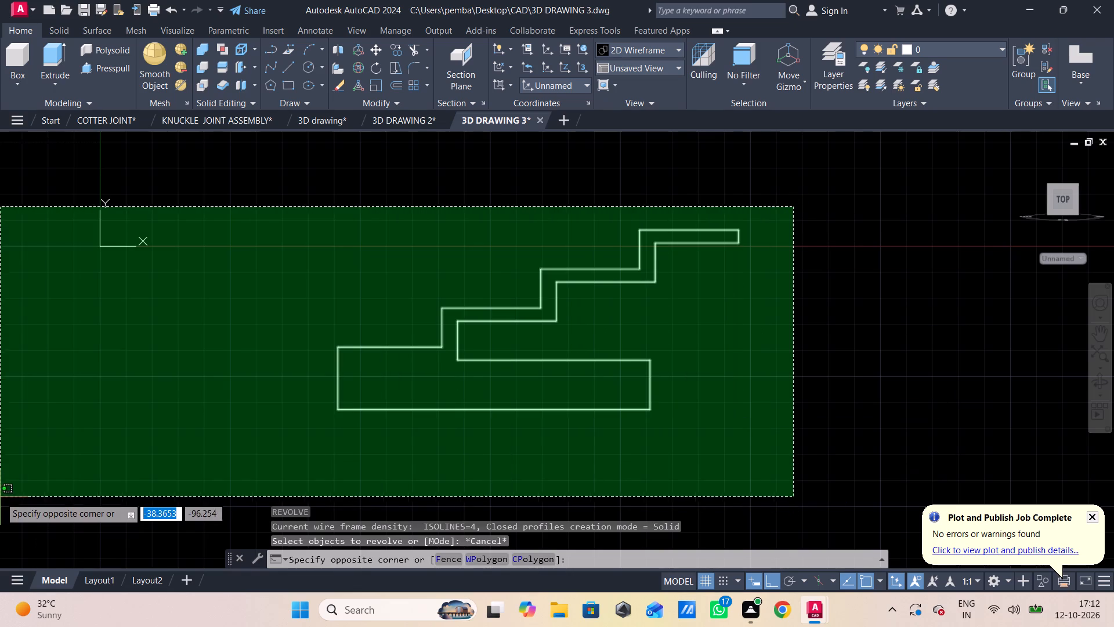
pyautogui.moveTo(177, 503); pyautogui.dragTo(186, 503)
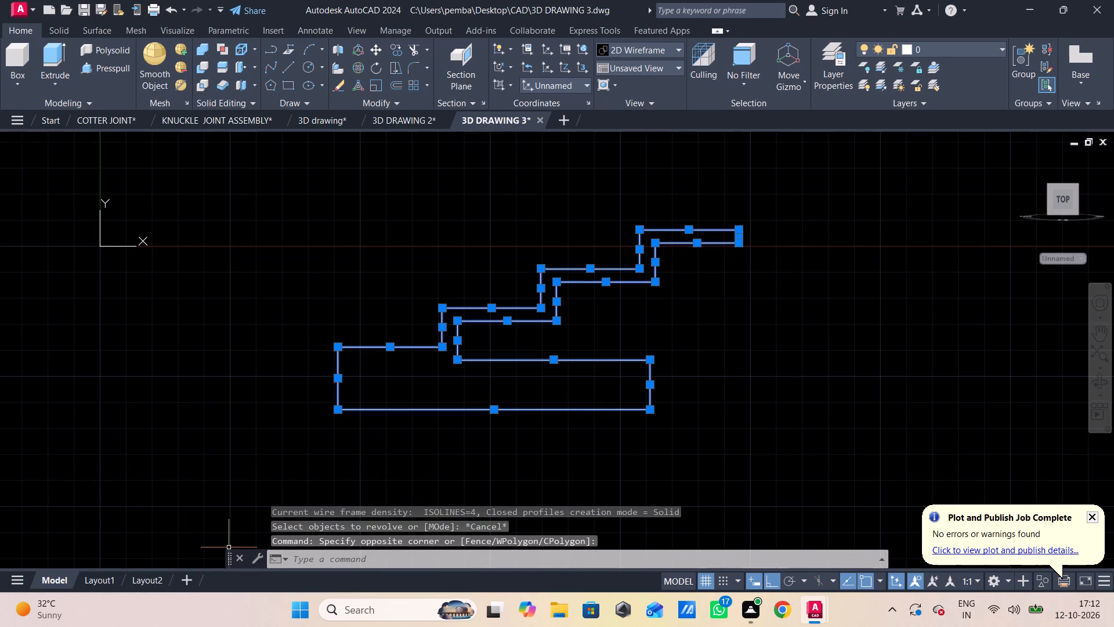
pyautogui.press('j')
pyautogui.press('Return')
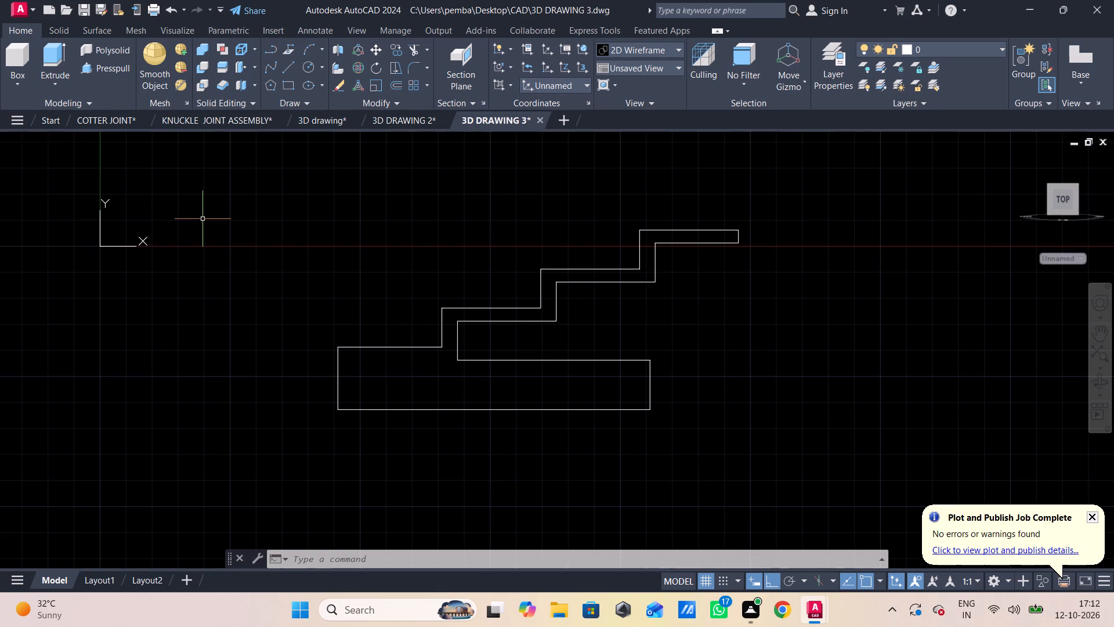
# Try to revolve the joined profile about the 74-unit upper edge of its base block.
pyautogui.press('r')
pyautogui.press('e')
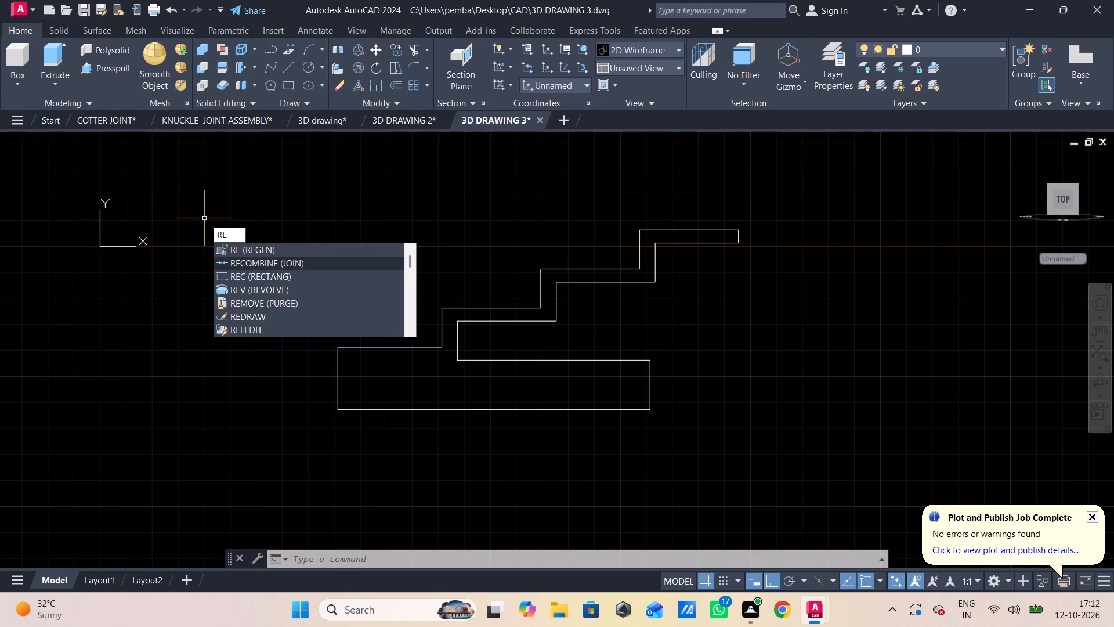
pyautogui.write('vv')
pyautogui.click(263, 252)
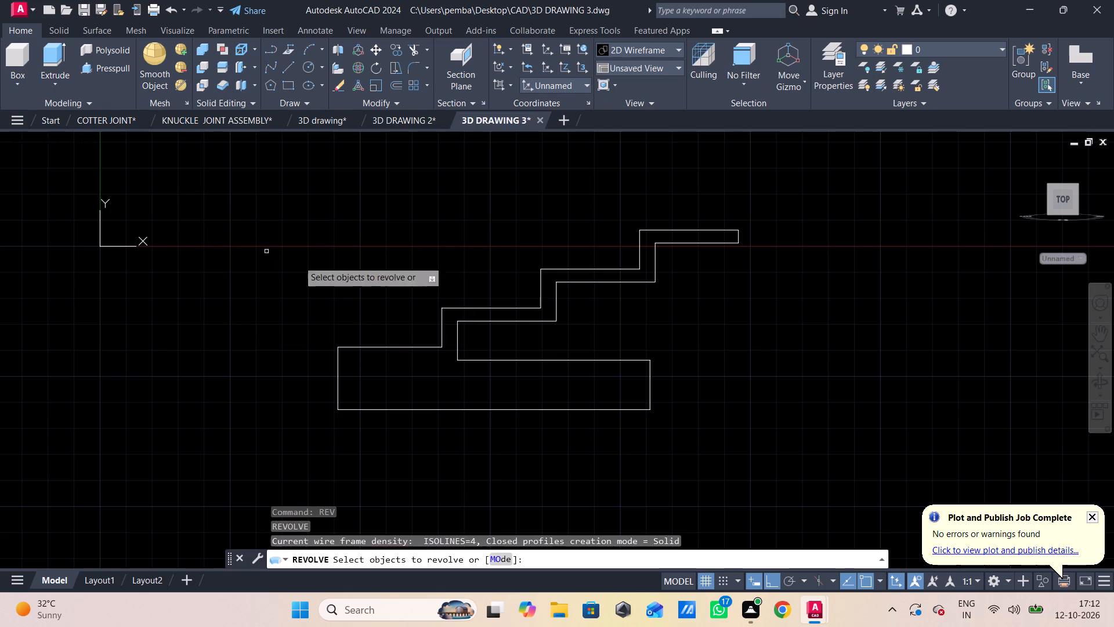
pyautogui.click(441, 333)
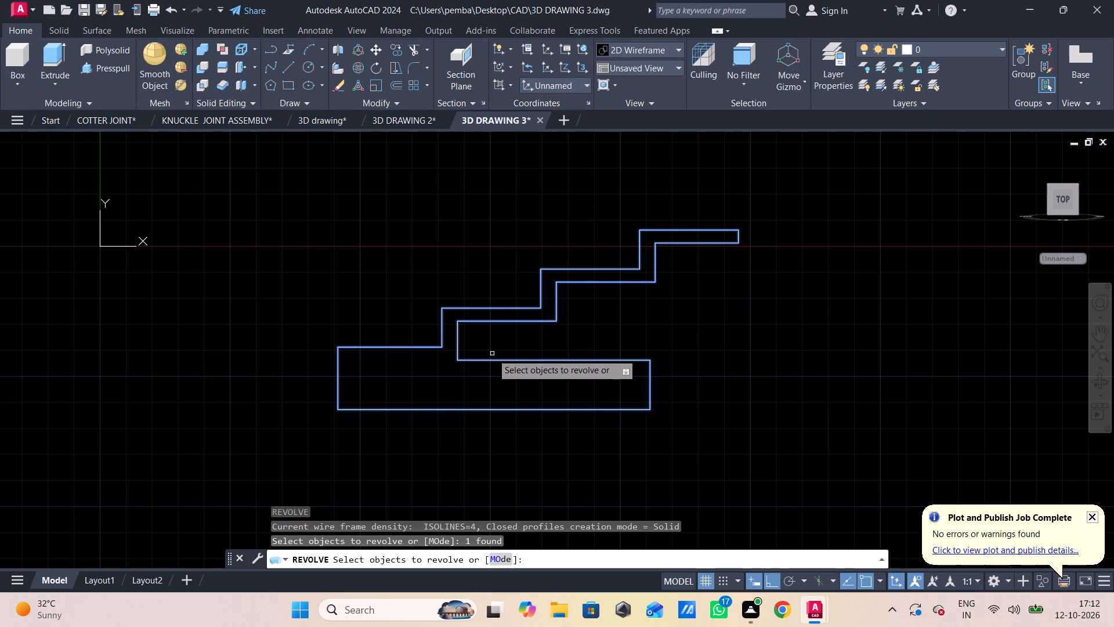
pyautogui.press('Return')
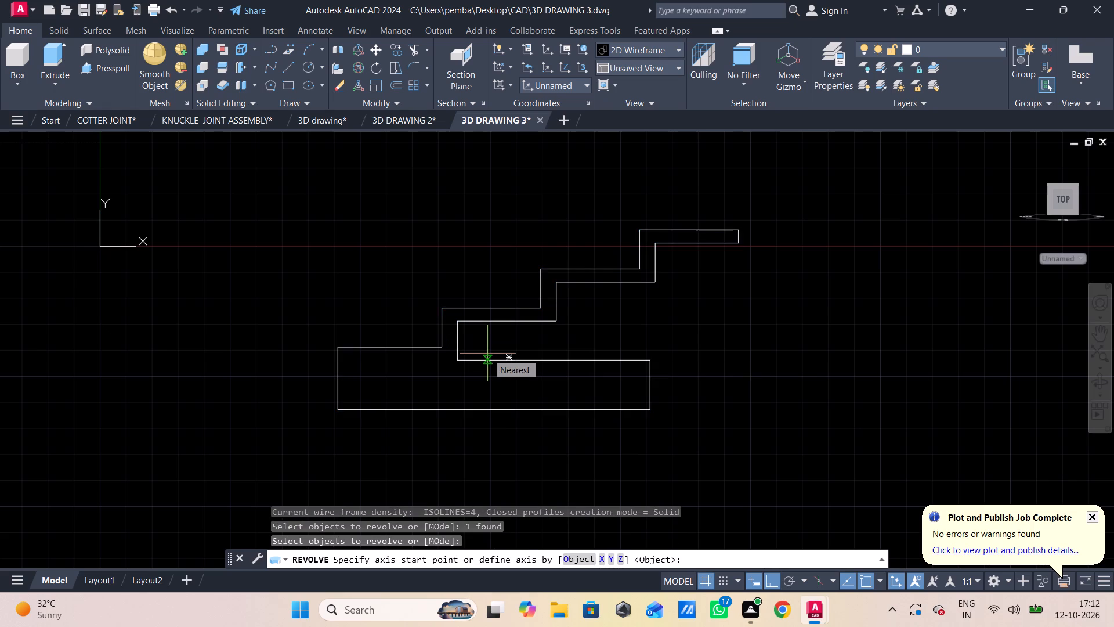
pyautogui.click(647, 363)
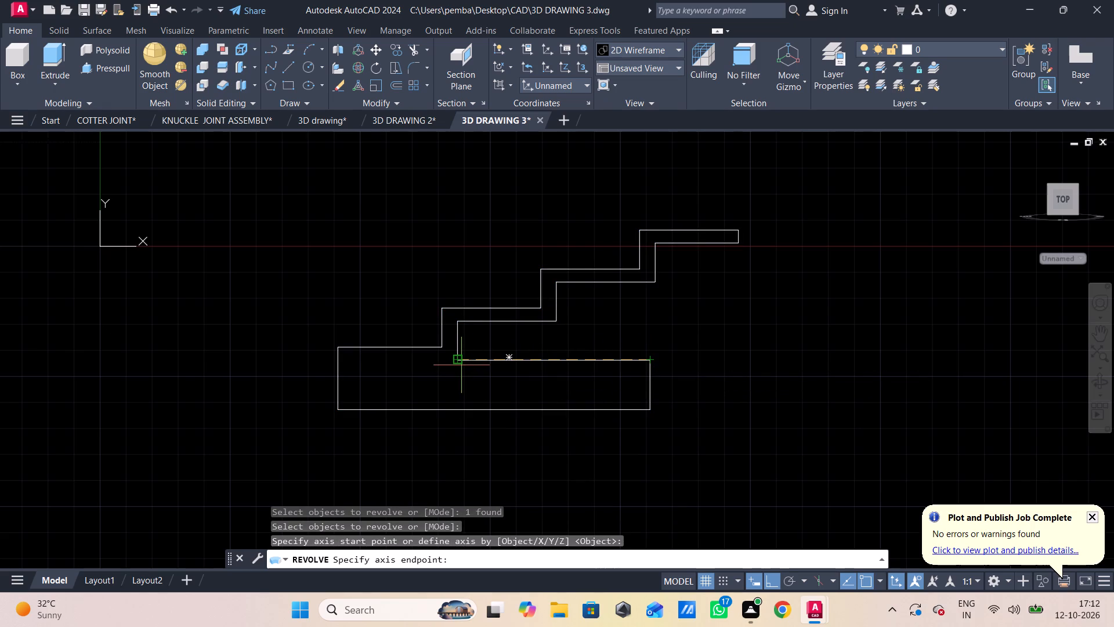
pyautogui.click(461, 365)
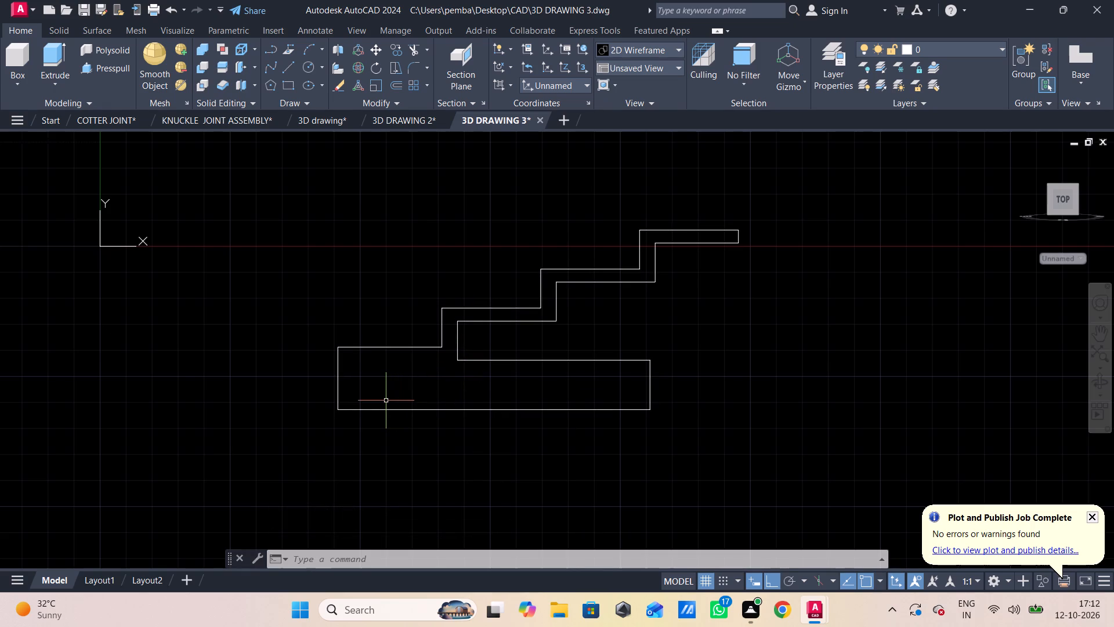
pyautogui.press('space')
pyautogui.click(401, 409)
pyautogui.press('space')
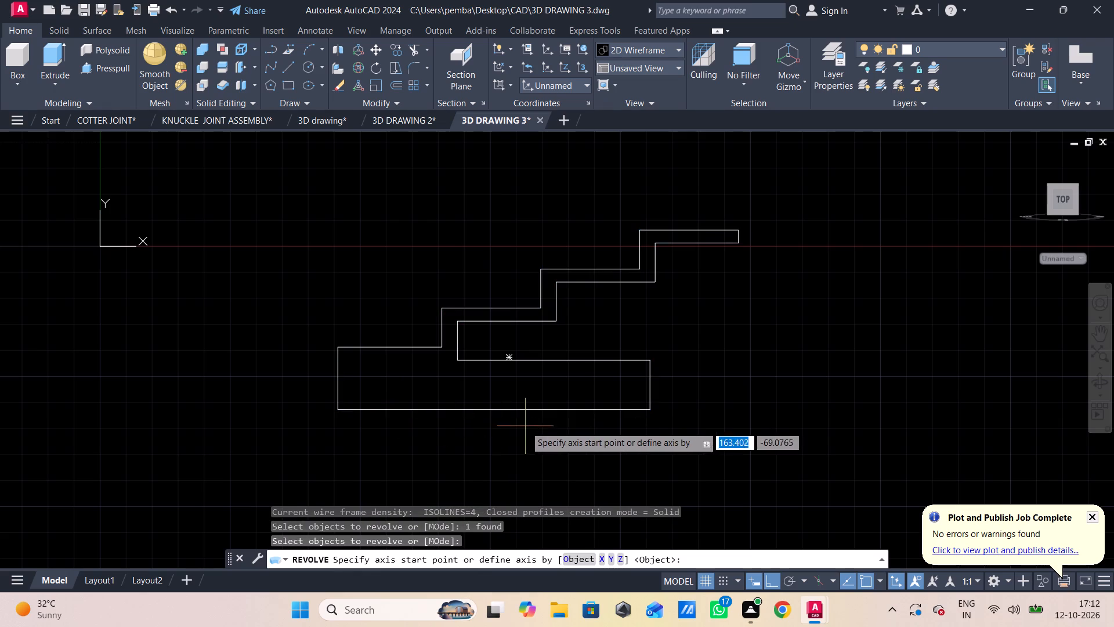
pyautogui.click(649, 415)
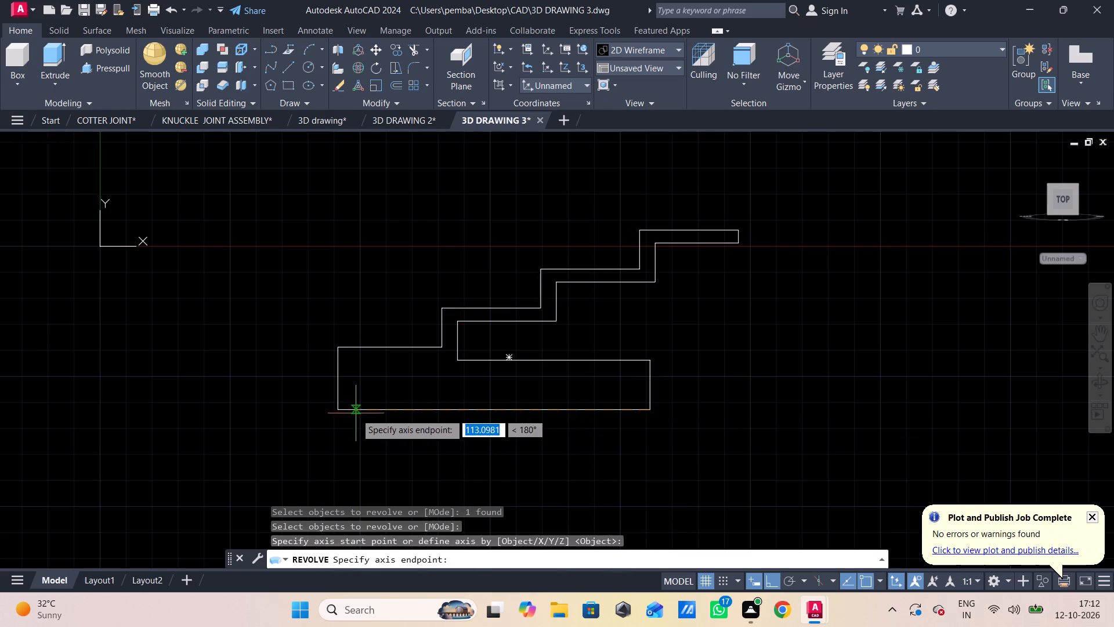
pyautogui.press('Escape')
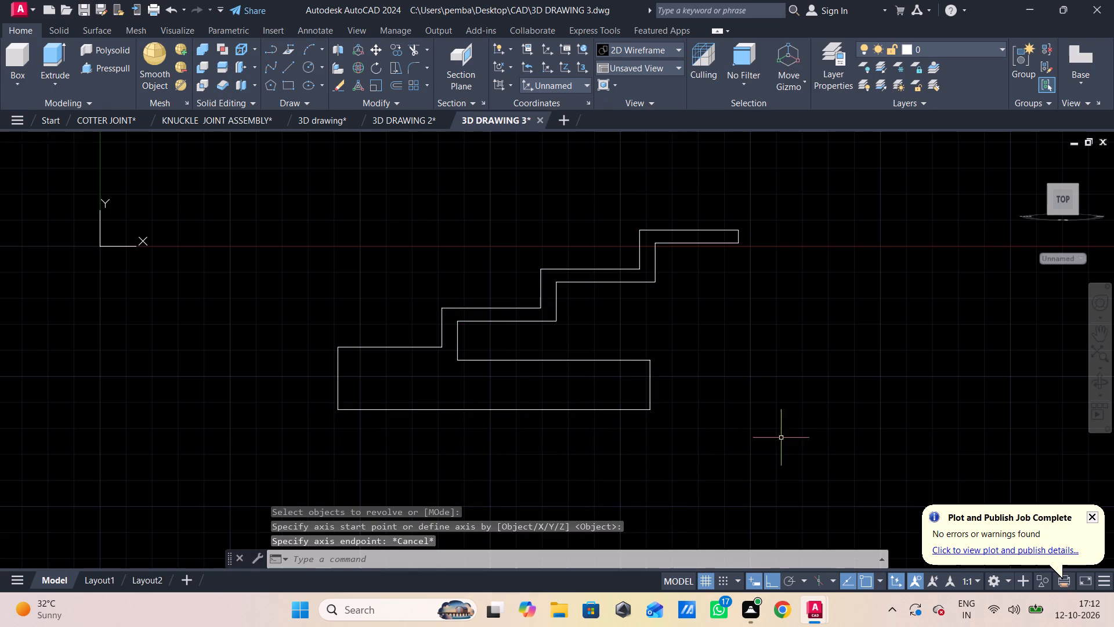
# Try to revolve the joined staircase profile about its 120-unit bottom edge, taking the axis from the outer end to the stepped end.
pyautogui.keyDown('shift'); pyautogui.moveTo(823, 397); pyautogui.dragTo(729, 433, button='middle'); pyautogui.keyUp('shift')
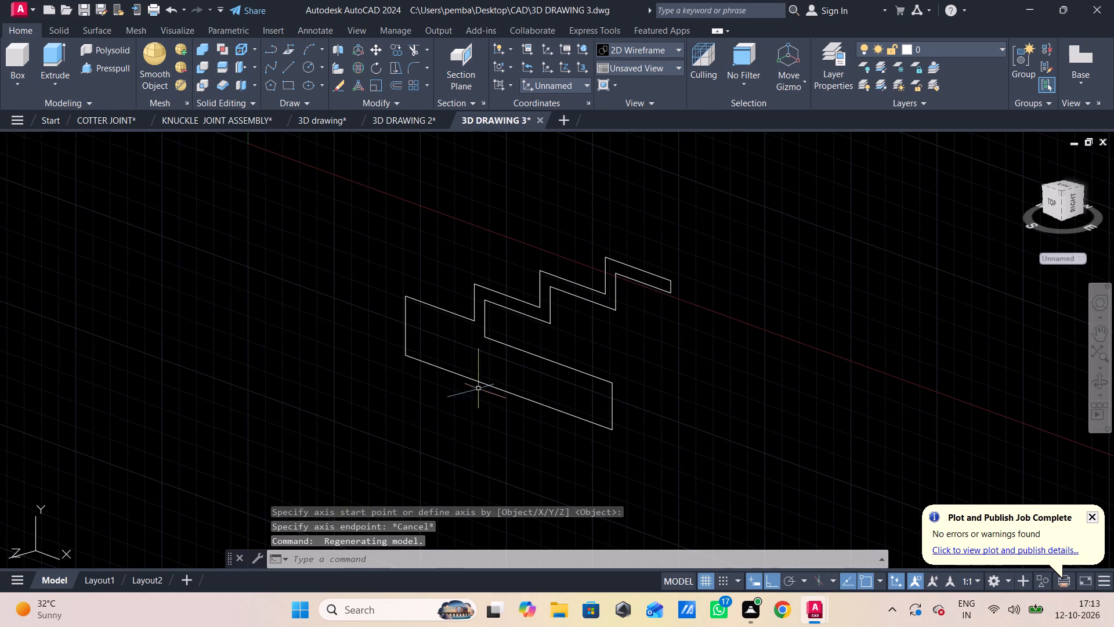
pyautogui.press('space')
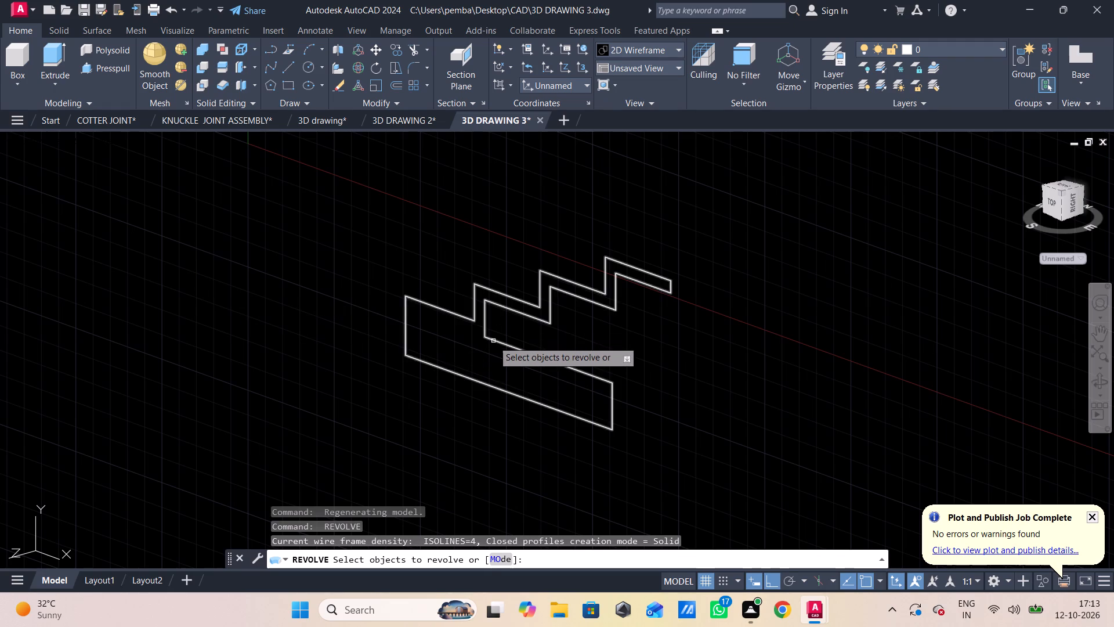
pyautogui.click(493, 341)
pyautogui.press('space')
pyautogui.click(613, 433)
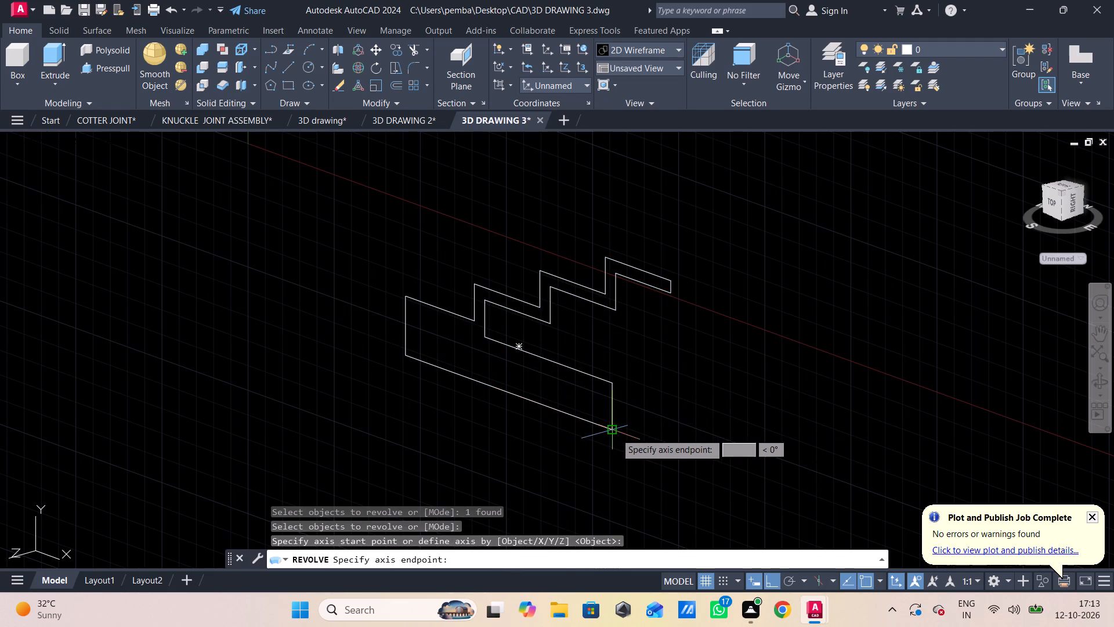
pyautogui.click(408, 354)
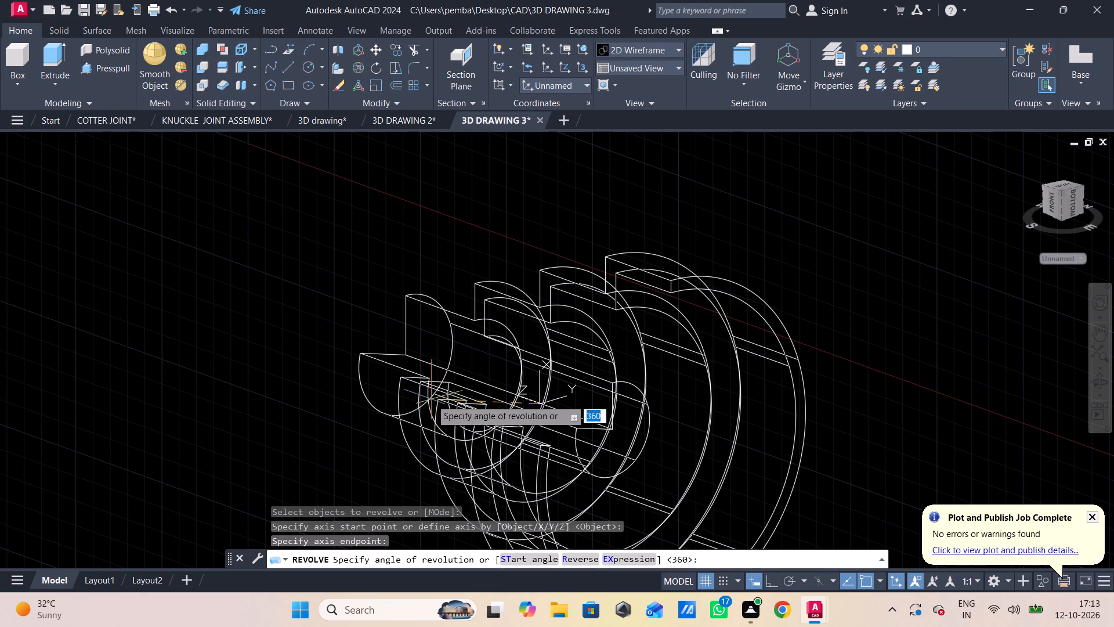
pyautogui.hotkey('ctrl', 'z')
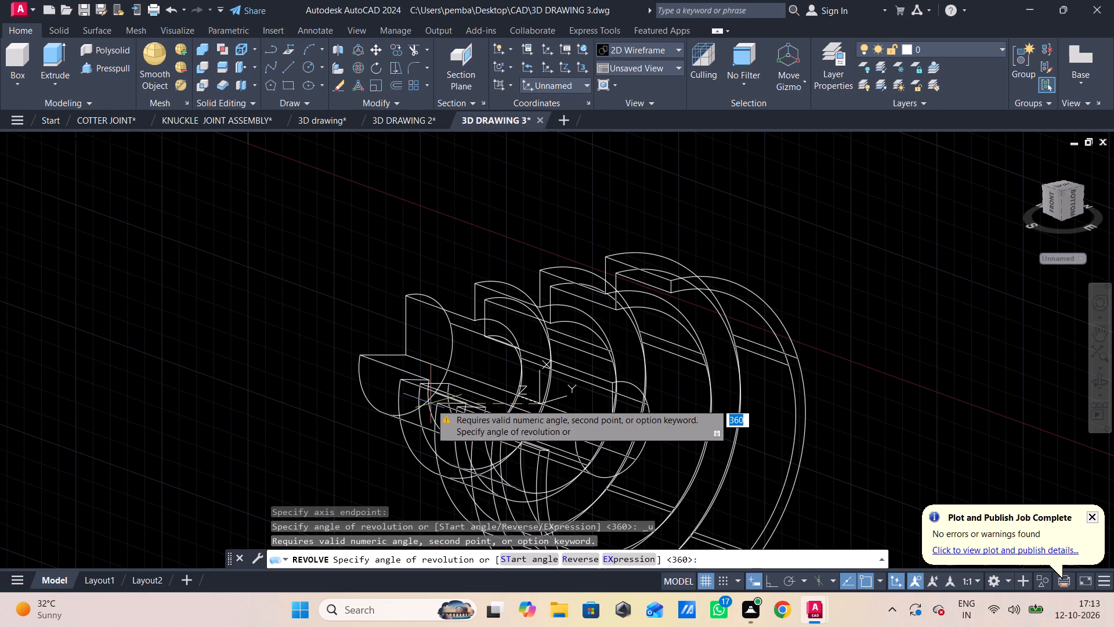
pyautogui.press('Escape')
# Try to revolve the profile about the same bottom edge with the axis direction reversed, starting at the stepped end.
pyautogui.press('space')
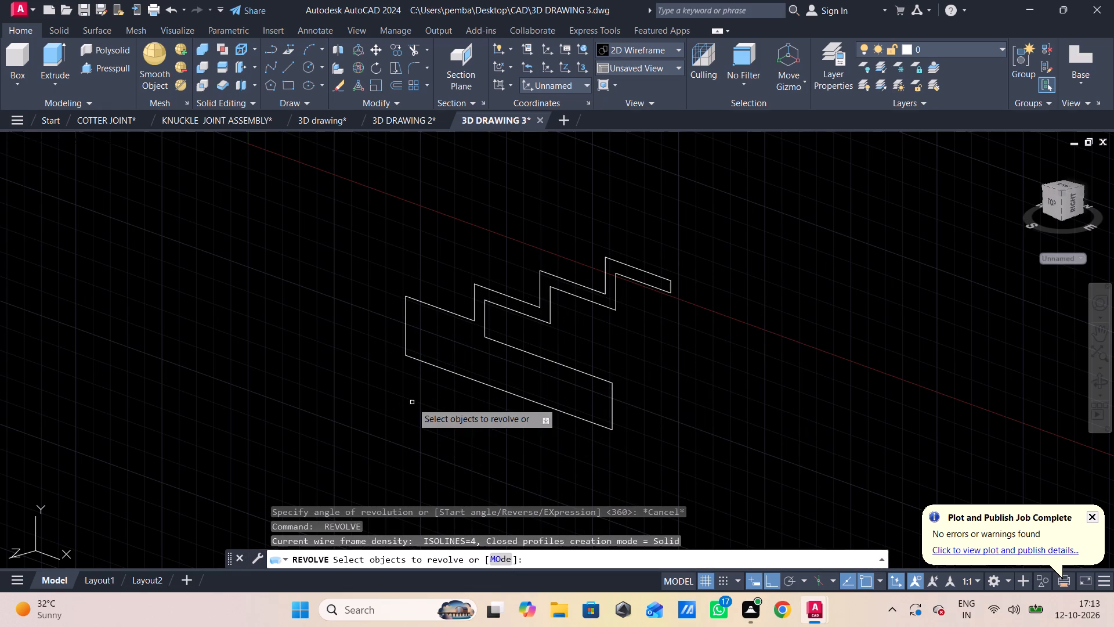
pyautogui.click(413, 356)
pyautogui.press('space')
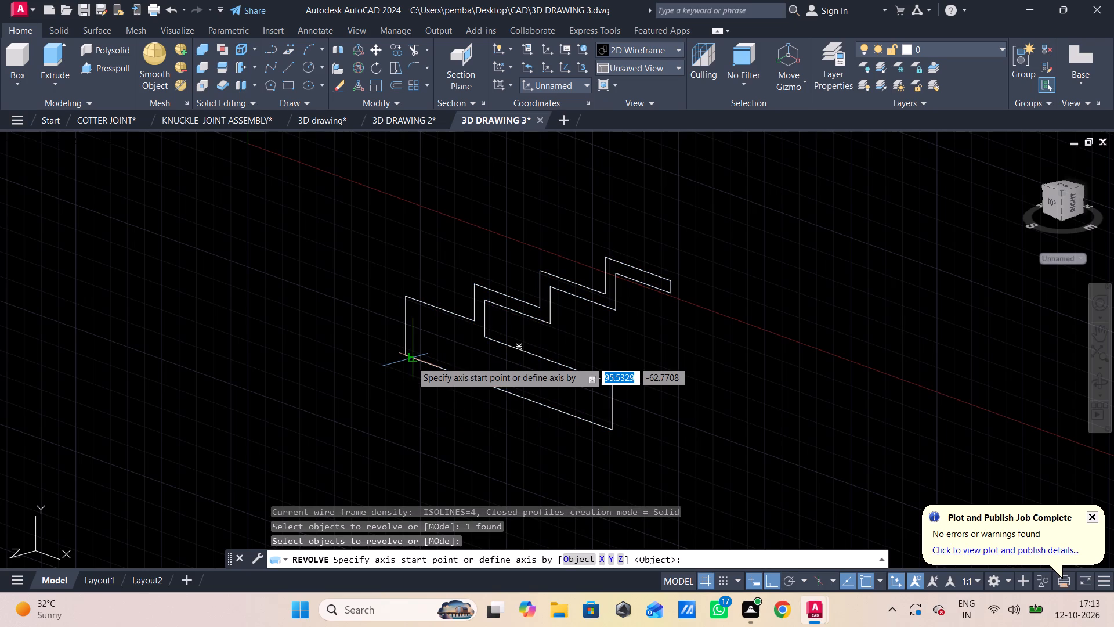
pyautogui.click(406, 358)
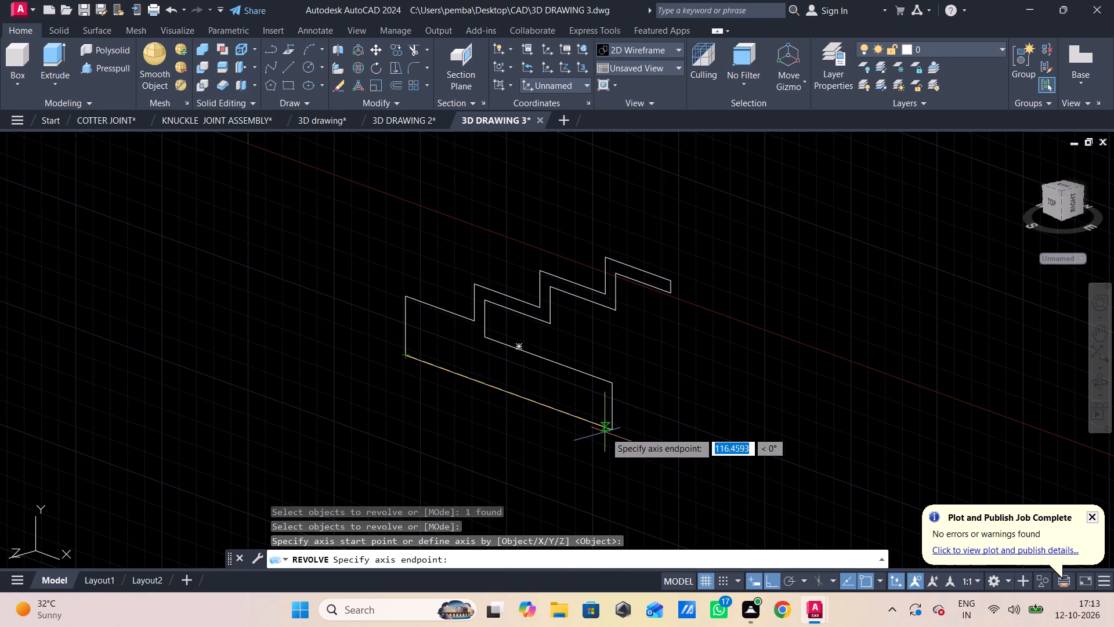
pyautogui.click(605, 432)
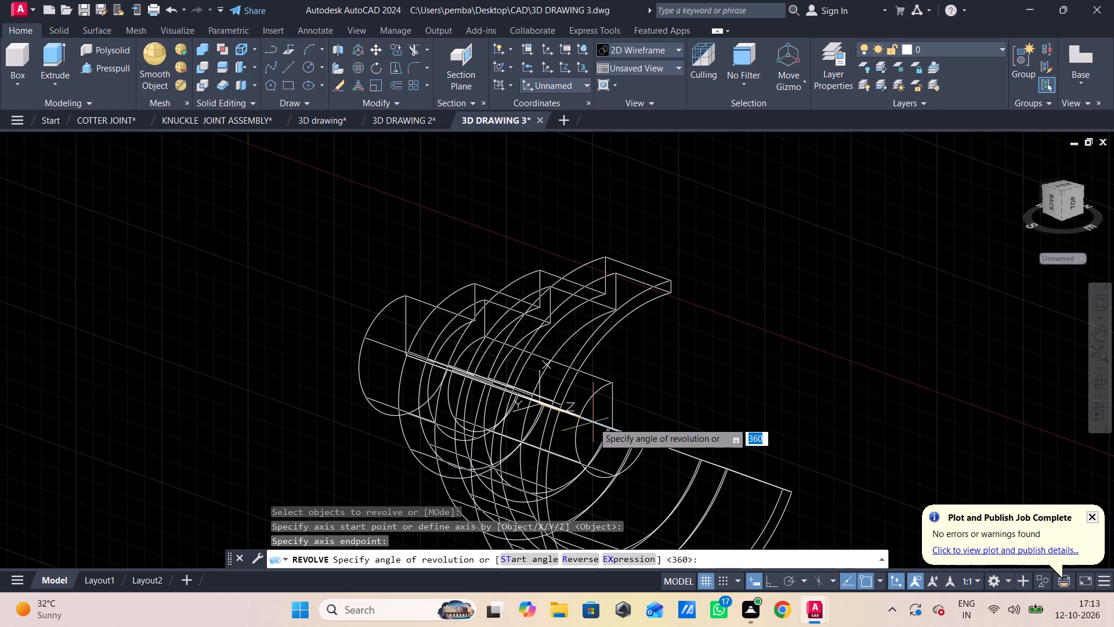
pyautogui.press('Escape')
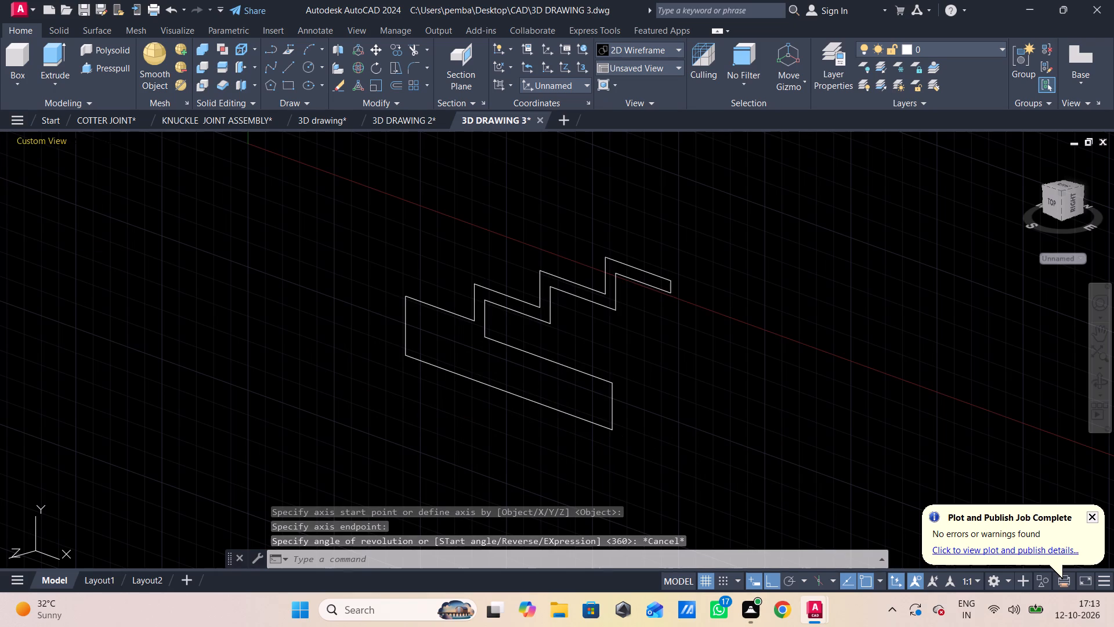
# In the front view, draw a line 16 units down from the base block's lower corner on the stepped side, continuing 120 units horizontally beneath the profile.
pyautogui.click(27, 142)
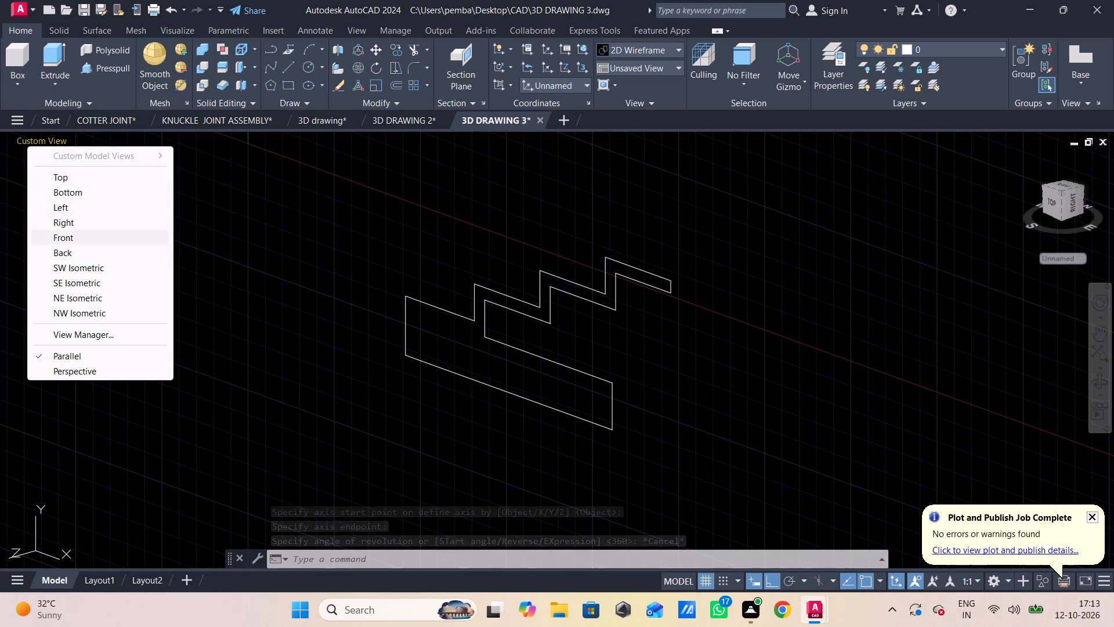
pyautogui.click(69, 235)
pyautogui.scroll(-1, 288, 314)
pyautogui.moveTo(295, 315); pyautogui.dragTo(299, 315, button='middle')
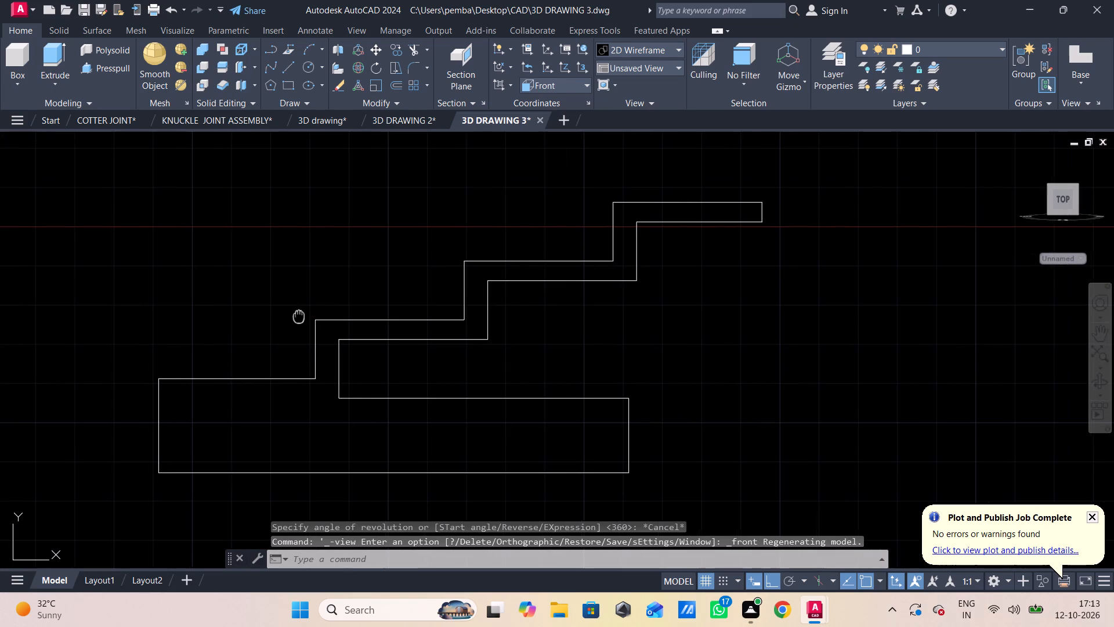
pyautogui.moveTo(299, 315); pyautogui.dragTo(317, 303, button='middle')
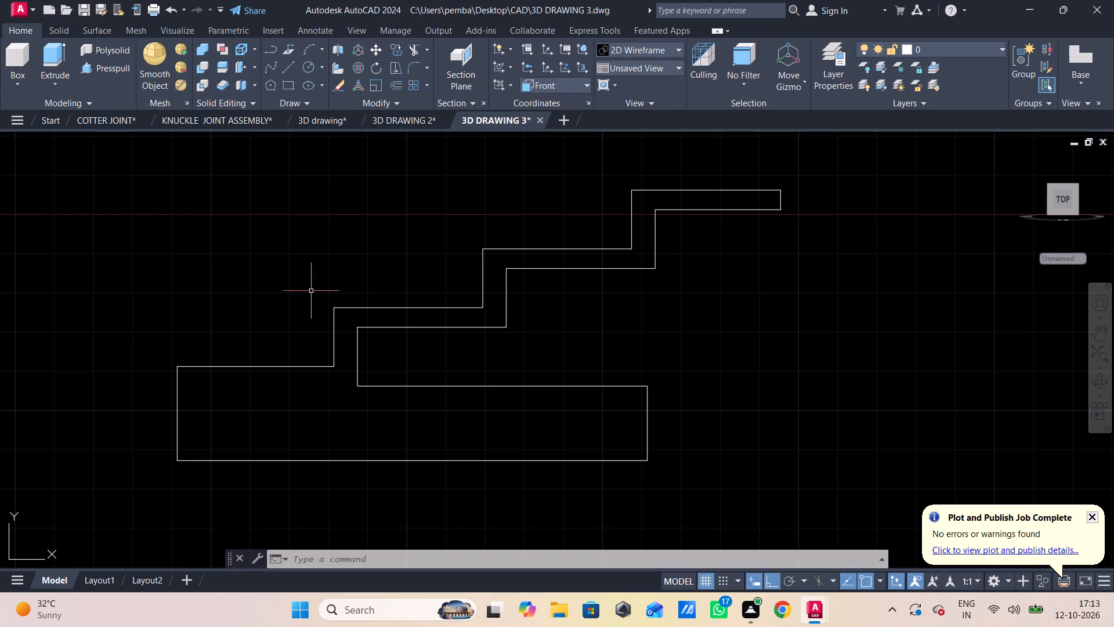
pyautogui.press('l')
pyautogui.press('Return')
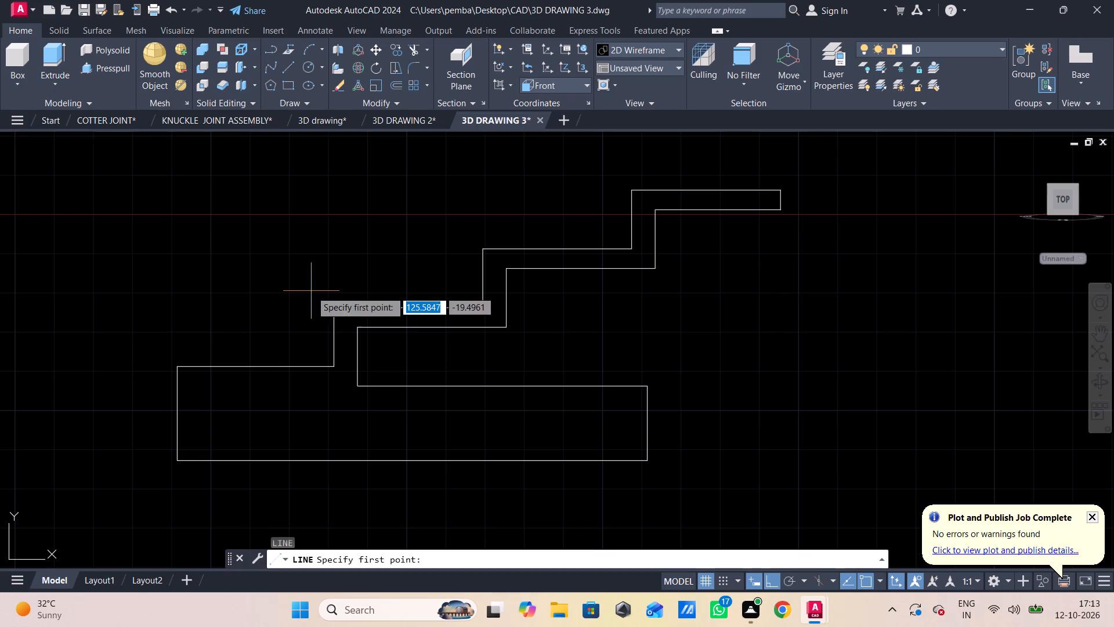
pyautogui.click(176, 460)
pyautogui.write('165')
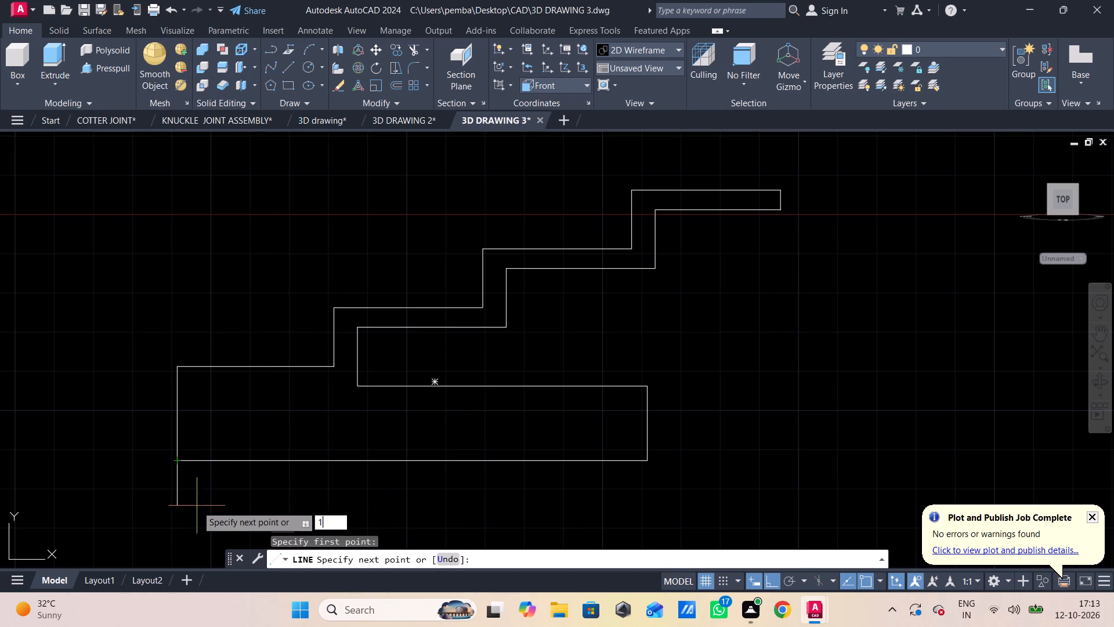
pyautogui.press('Return')
pyautogui.hotkey('ctrl', 'z')
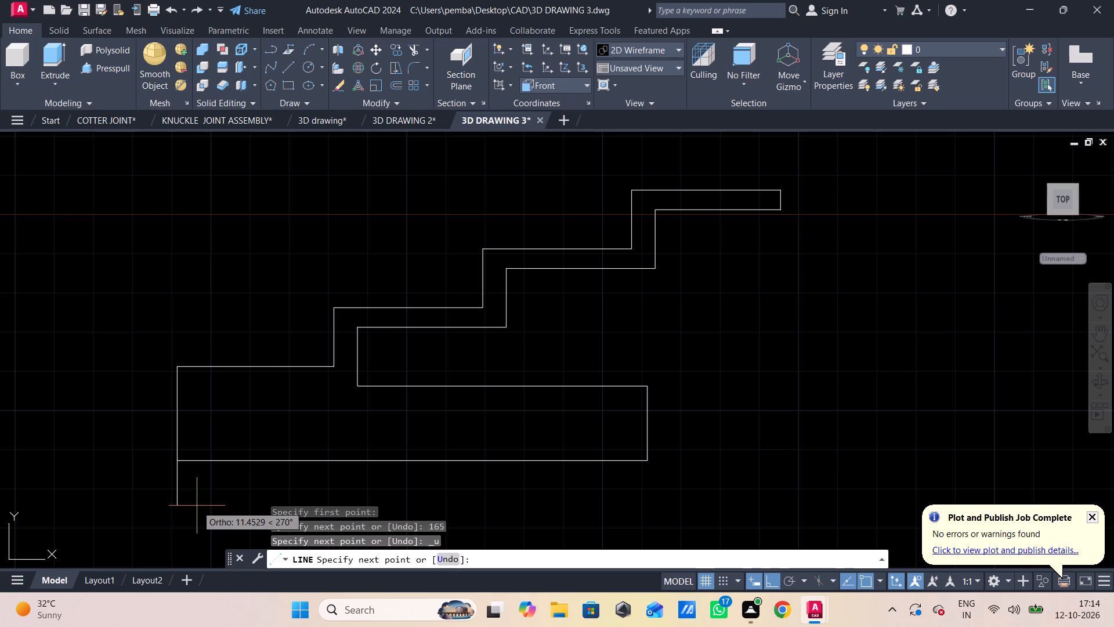
pyautogui.write('16')
pyautogui.press('Return')
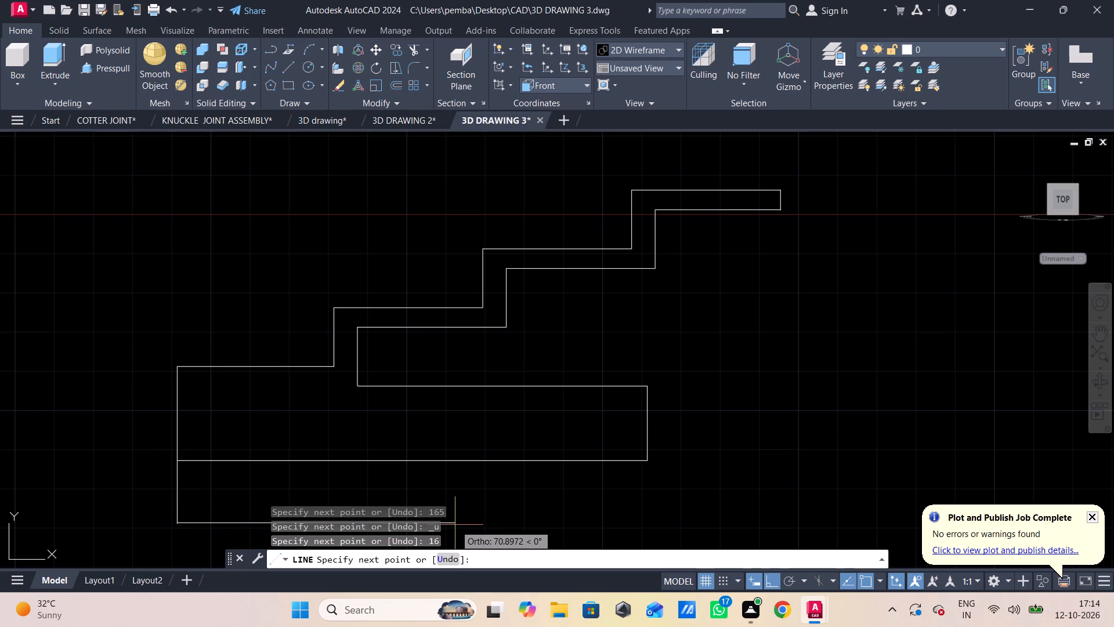
pyautogui.write('120')
pyautogui.press('Return')
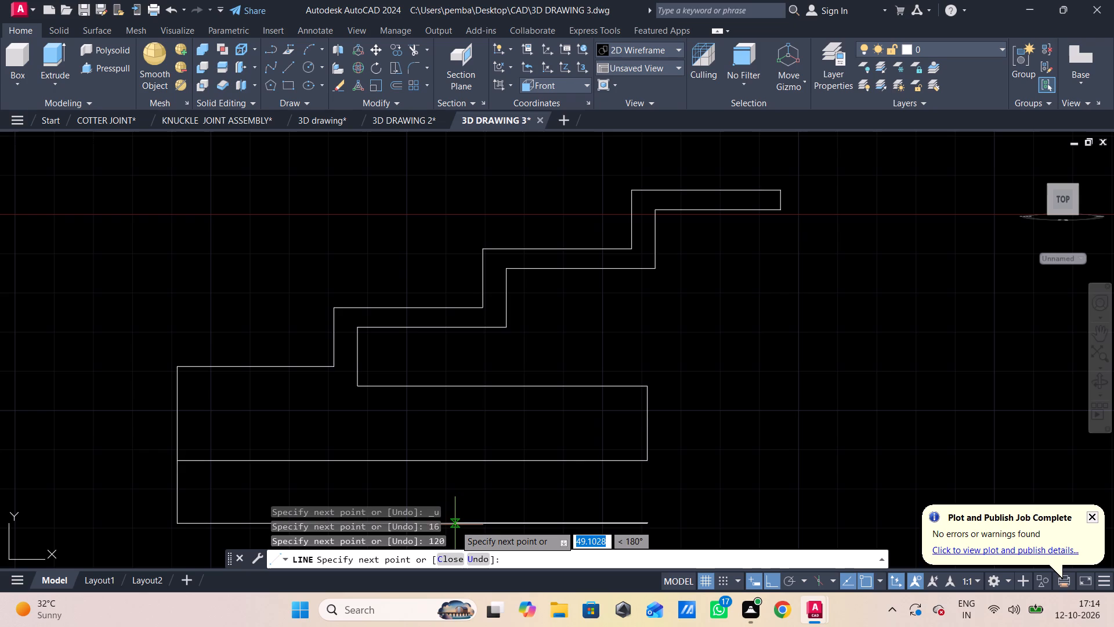
pyautogui.press('Escape')
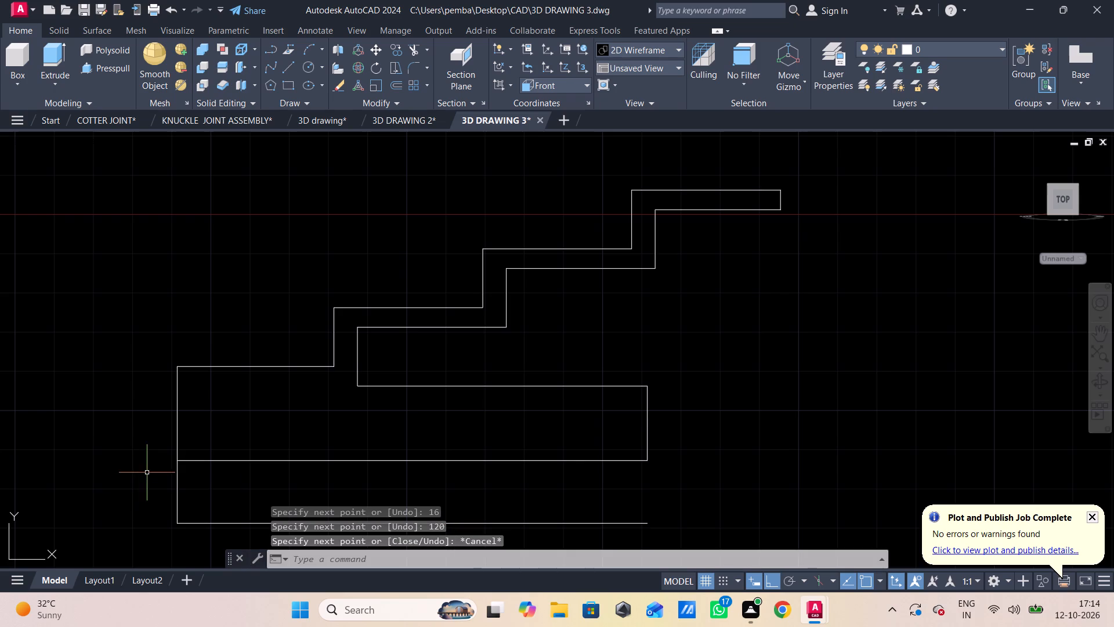
# Erase the 16-unit vertical line connecting the profile to the horizontal axis line.
pyautogui.click(177, 496)
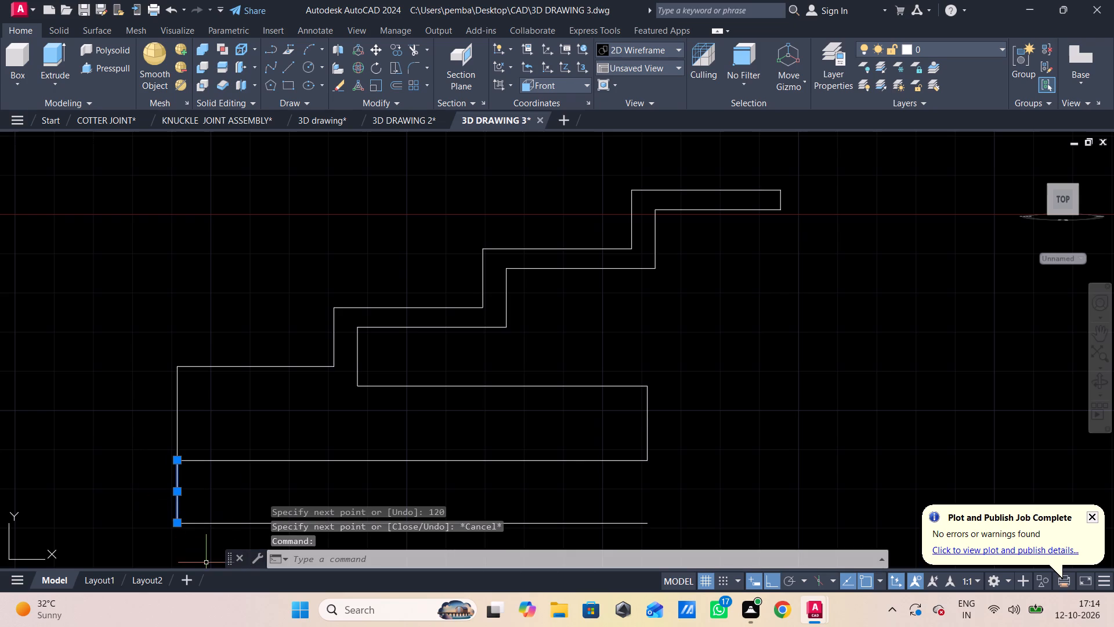
pyautogui.press('Delete')
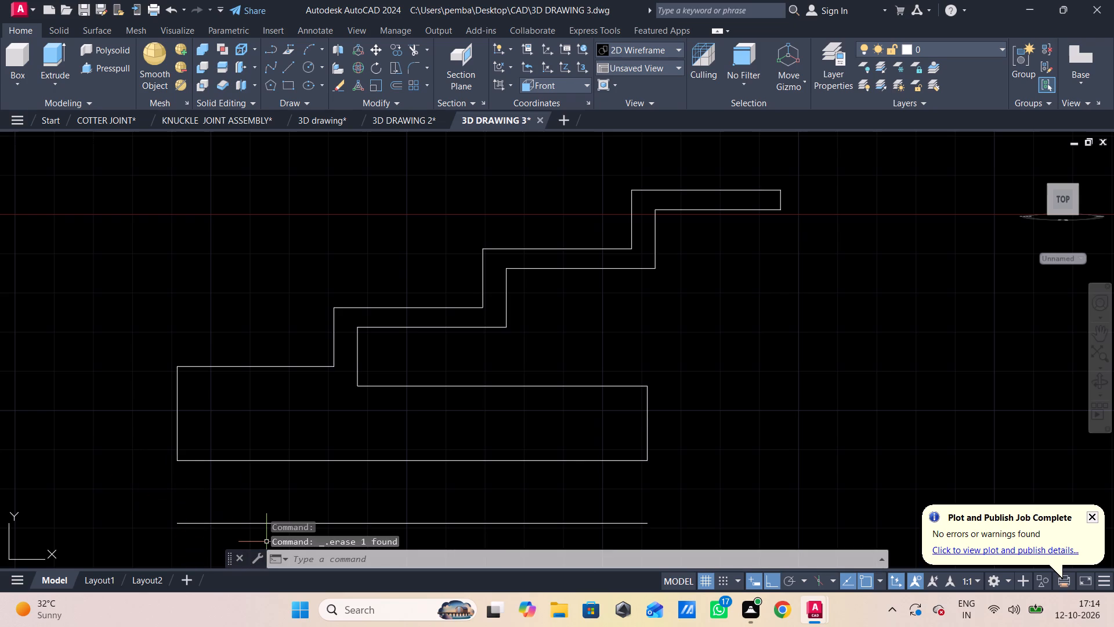
# Revolve the closed staircase profile by -270 degrees about the separate 120-unit horizontal line below it.
pyautogui.write('rev')
pyautogui.press('space')
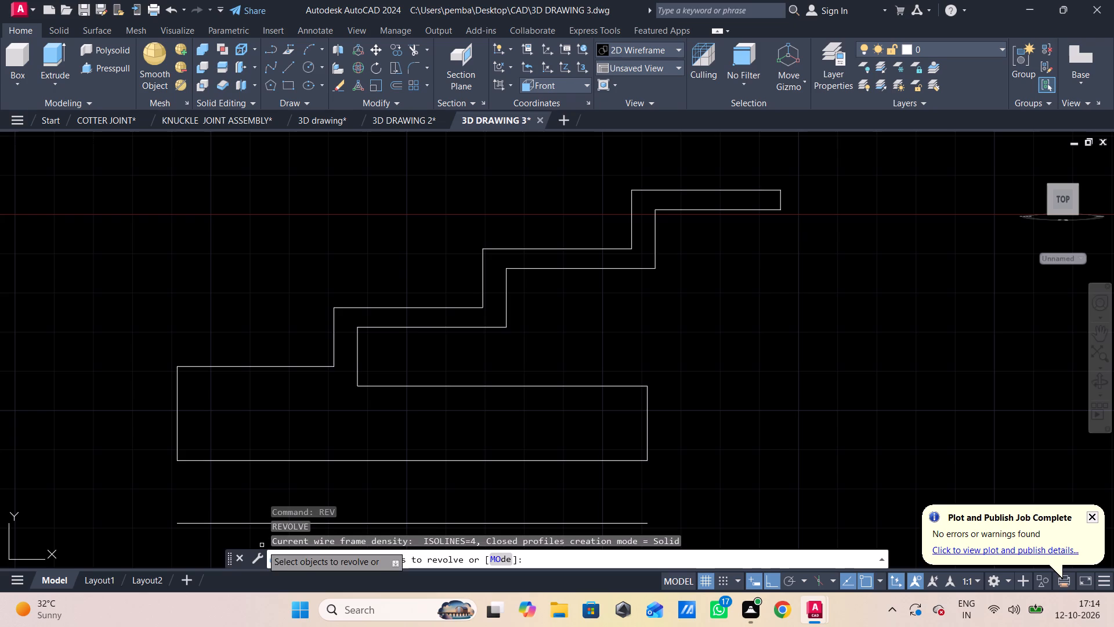
pyautogui.click(303, 462)
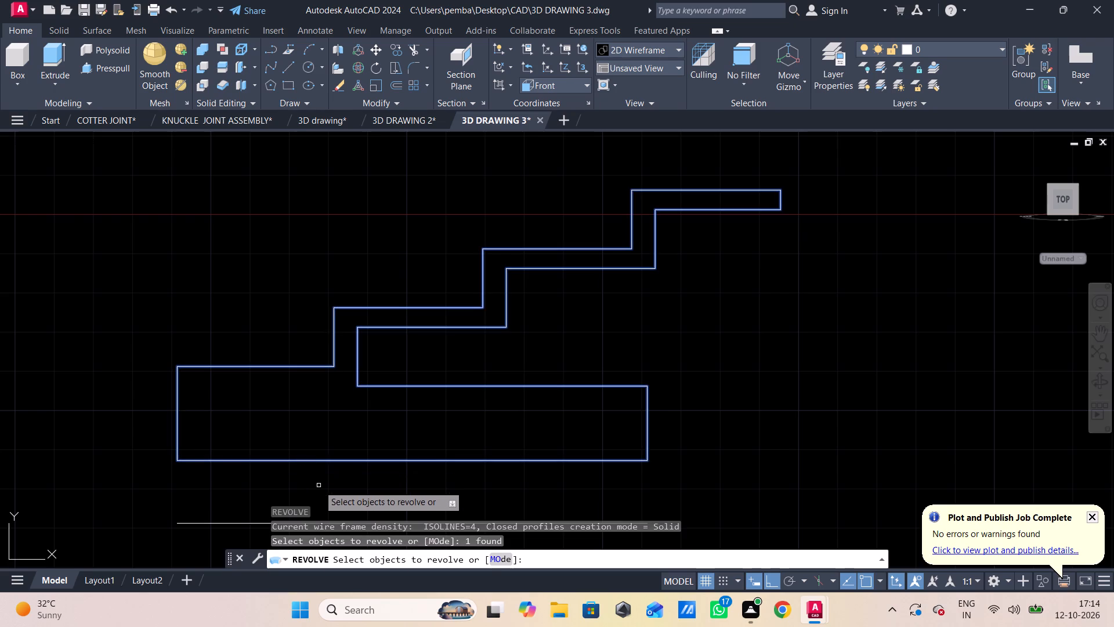
pyautogui.press('space')
pyautogui.moveTo(400, 455); pyautogui.dragTo(415, 388, button='middle')
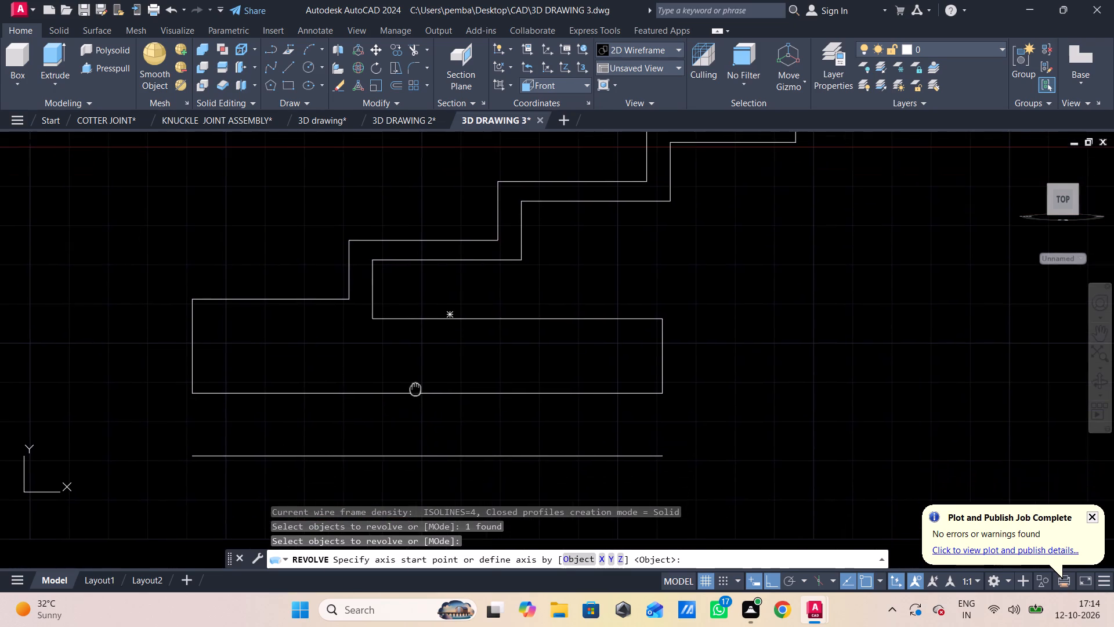
pyautogui.moveTo(415, 388); pyautogui.dragTo(415, 387, button='middle')
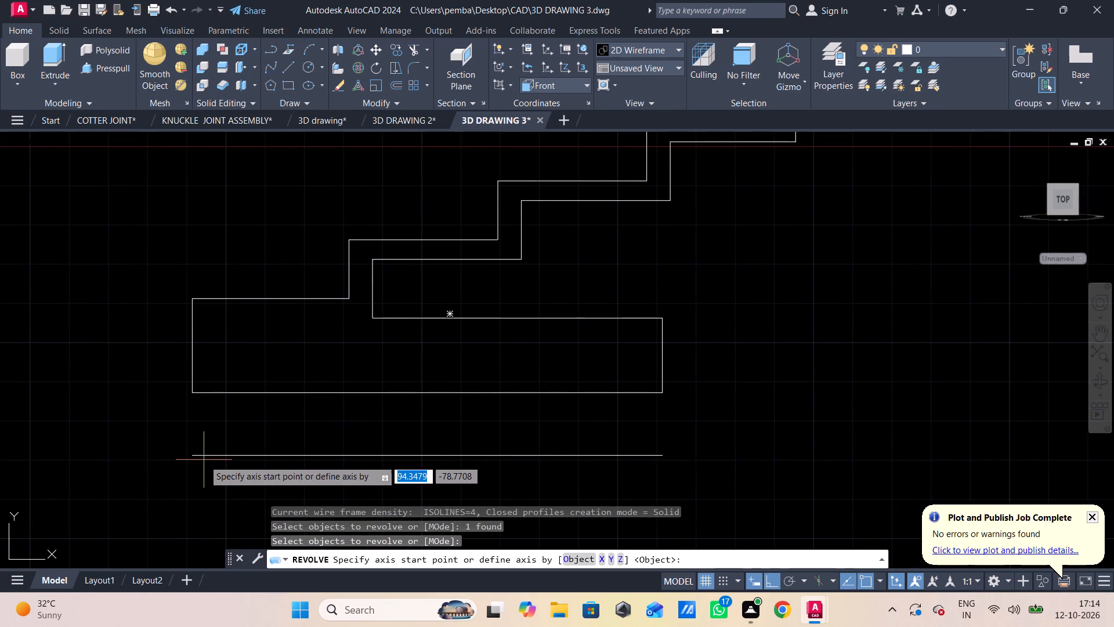
pyautogui.click(199, 455)
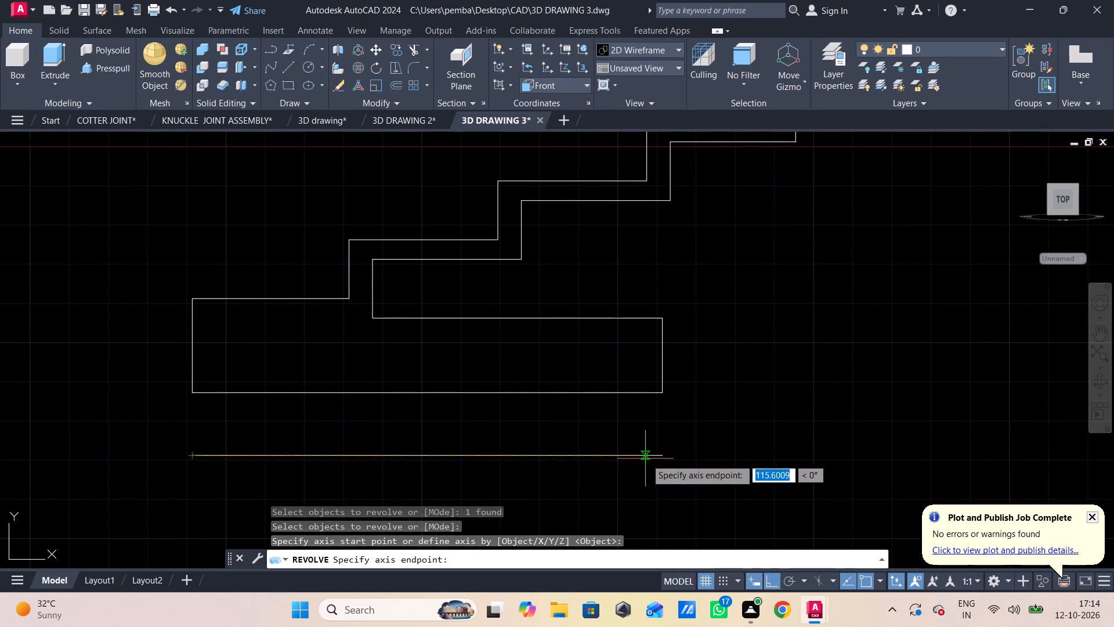
pyautogui.click(663, 455)
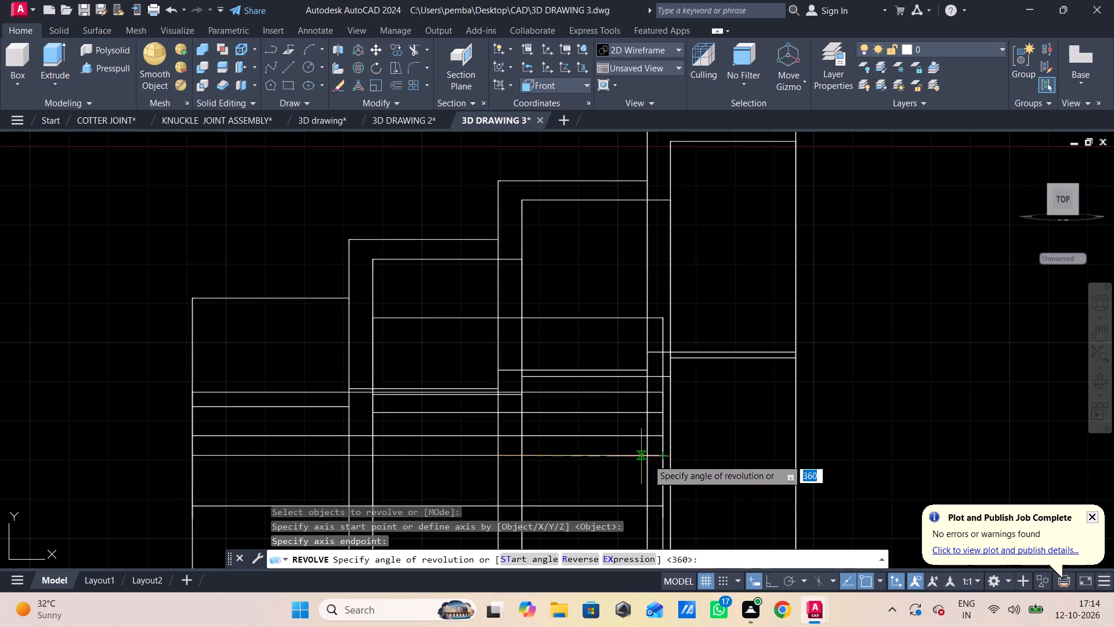
pyautogui.write('270')
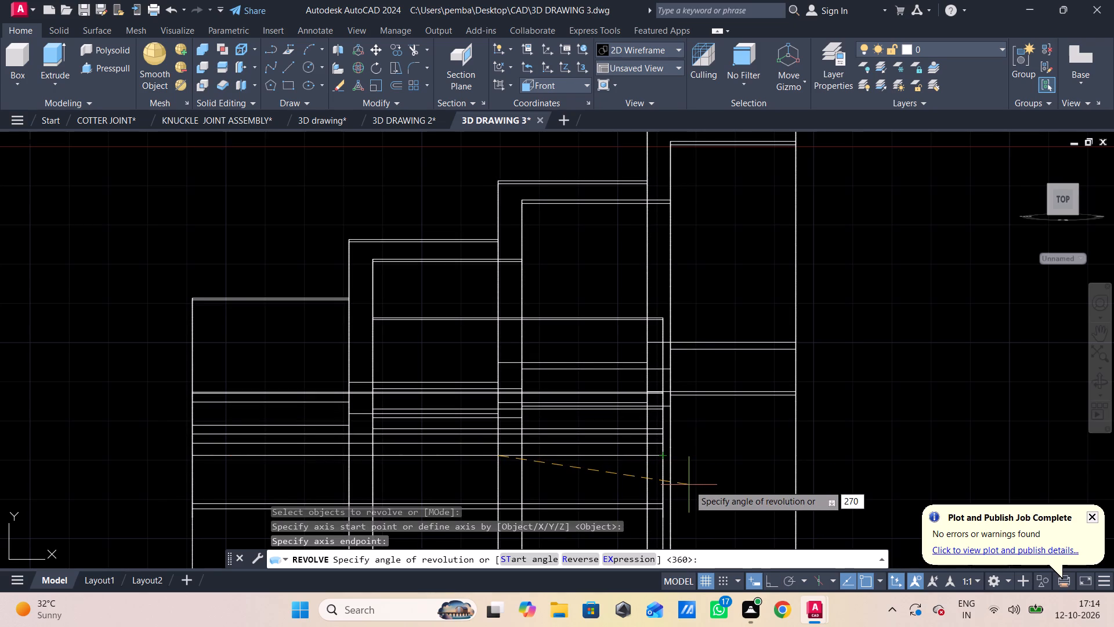
pyautogui.press('BackSpace')
pyautogui.press('BackSpace')
pyautogui.press('BackSpace')
pyautogui.press('BackSpace')
pyautogui.press('-')
pyautogui.write('270')
pyautogui.press('Return')
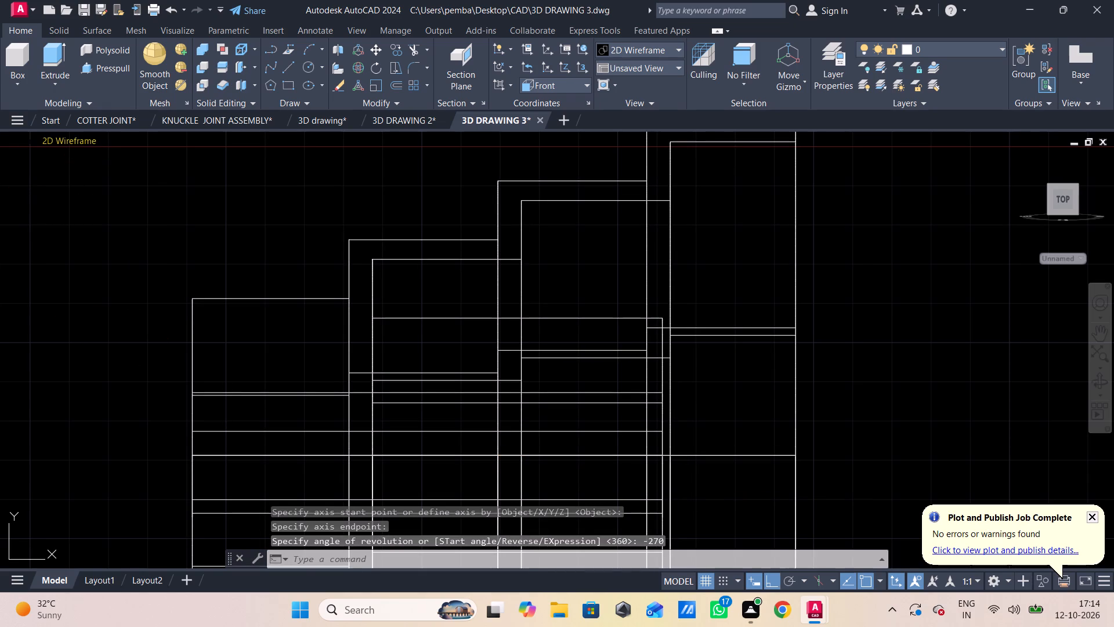
# Set the model's visual style to Shades of Gray.
pyautogui.click(89, 140)
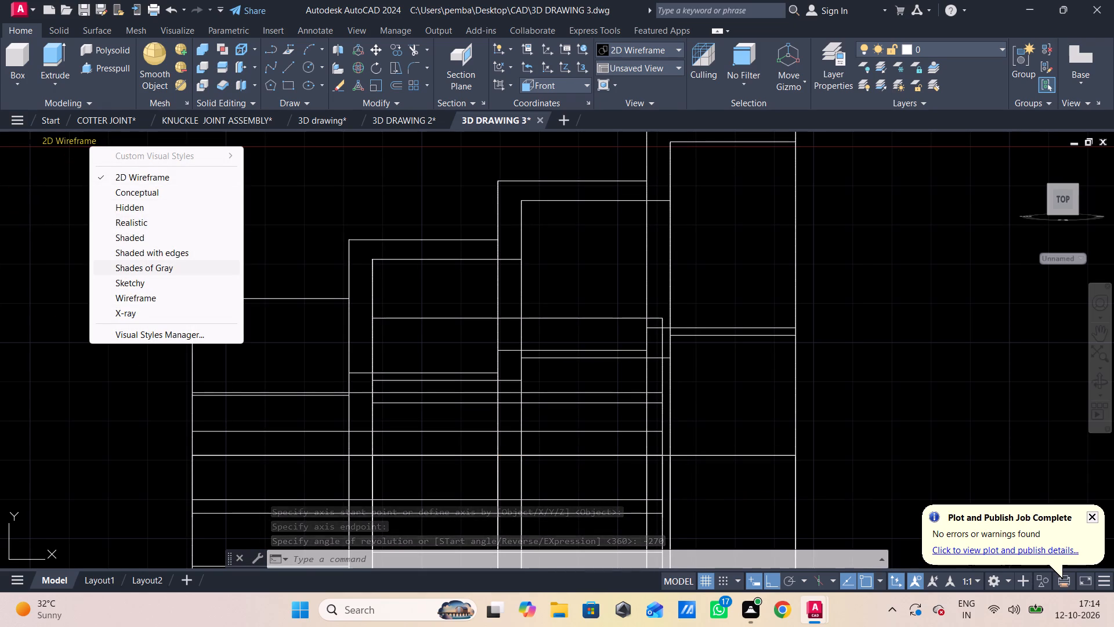
pyautogui.click(136, 268)
pyautogui.scroll(-1, 136, 270)
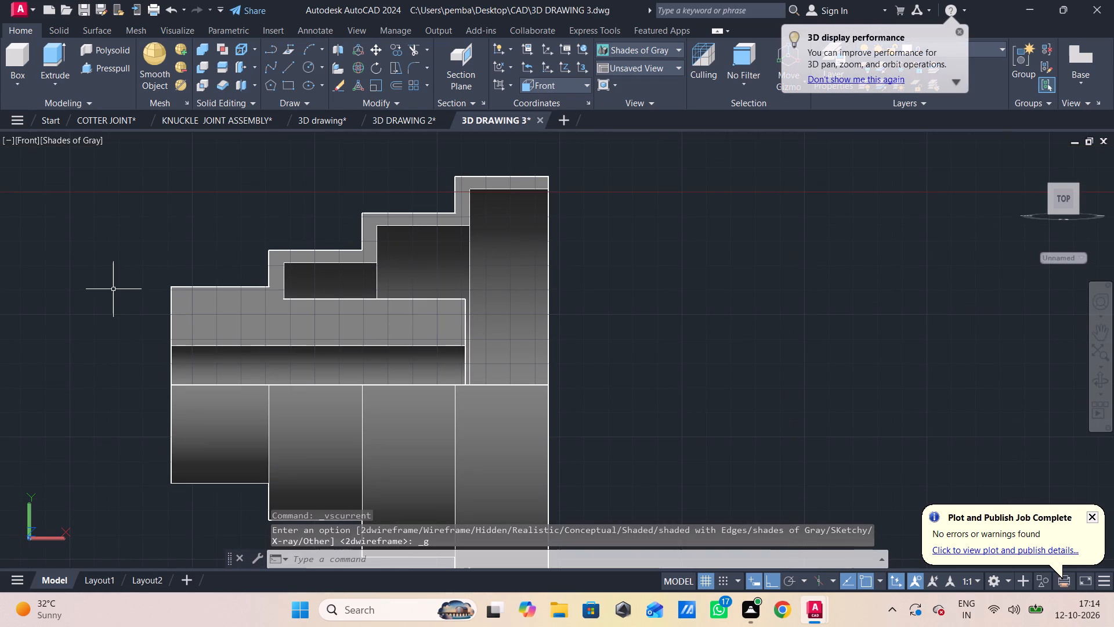
# Erase the leftover 120-unit axis line running through the bore of the revolved part.
pyautogui.keyDown('shift'); pyautogui.moveTo(114, 290); pyautogui.dragTo(185, 315, button='middle'); pyautogui.keyUp('shift')
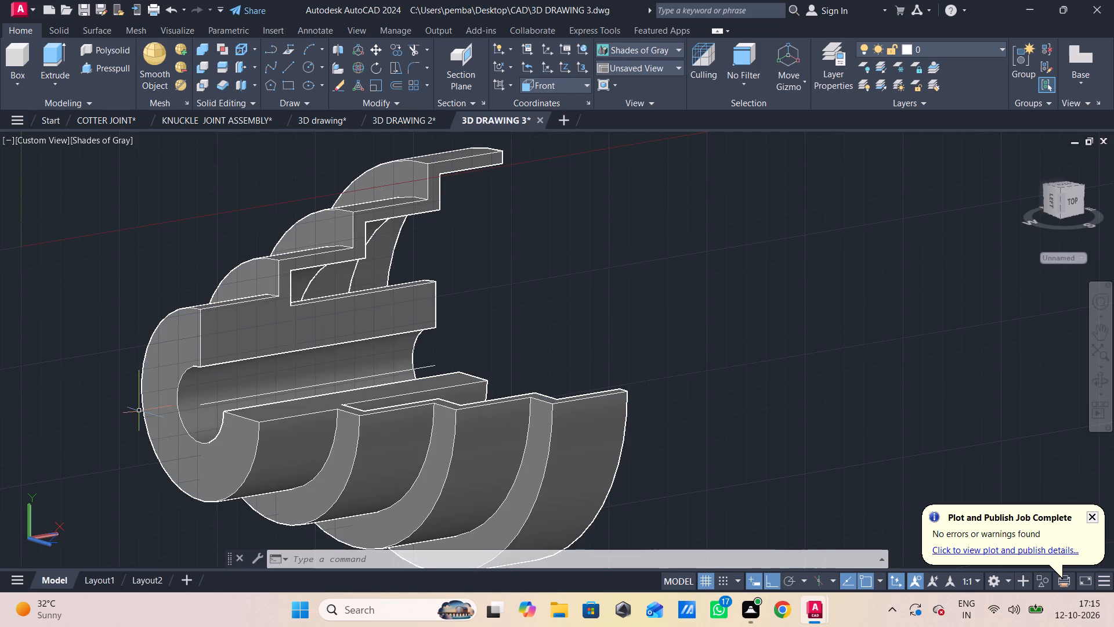
pyautogui.click(216, 403)
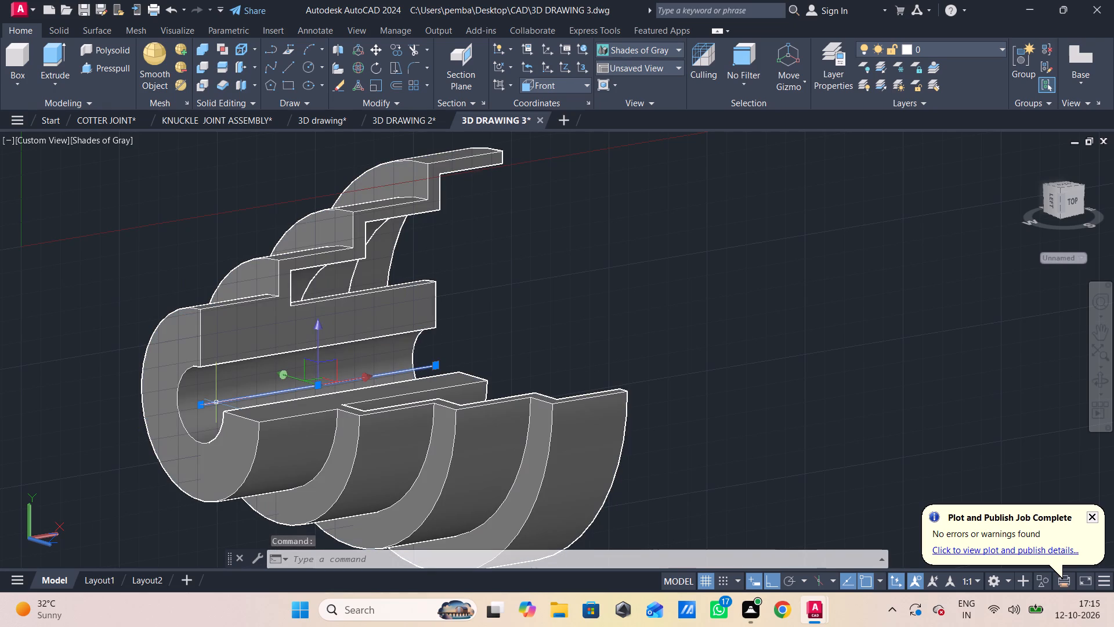
pyautogui.press('Delete')
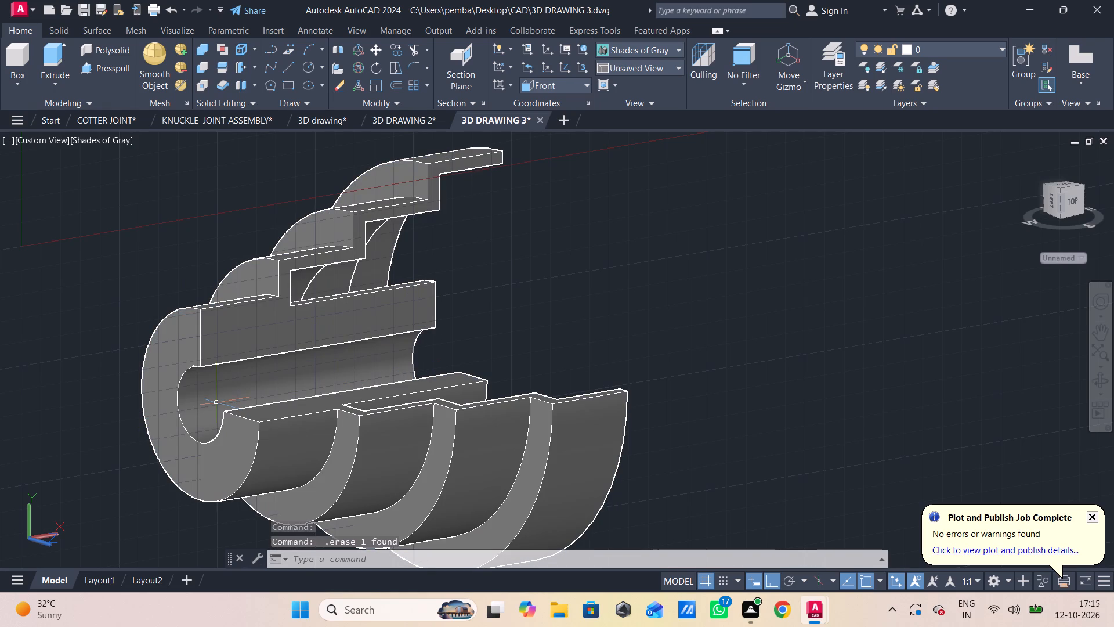
# Draw a 28-unit line from the inner end corner of the hub's cut face back along the bore edge.
pyautogui.press('l')
pyautogui.press('Return')
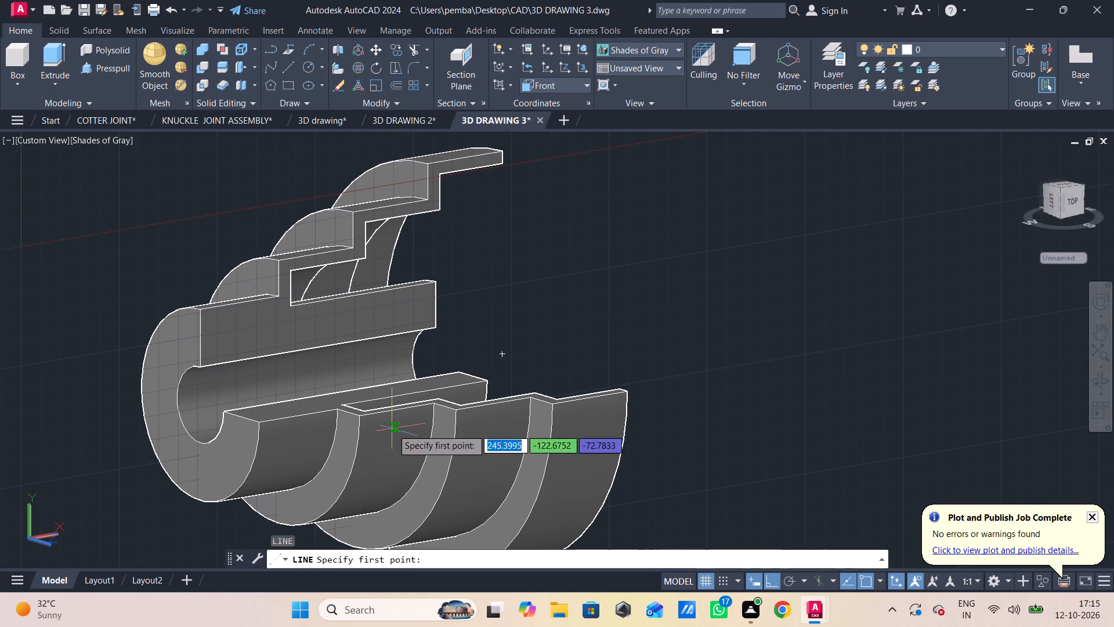
pyautogui.click(440, 332)
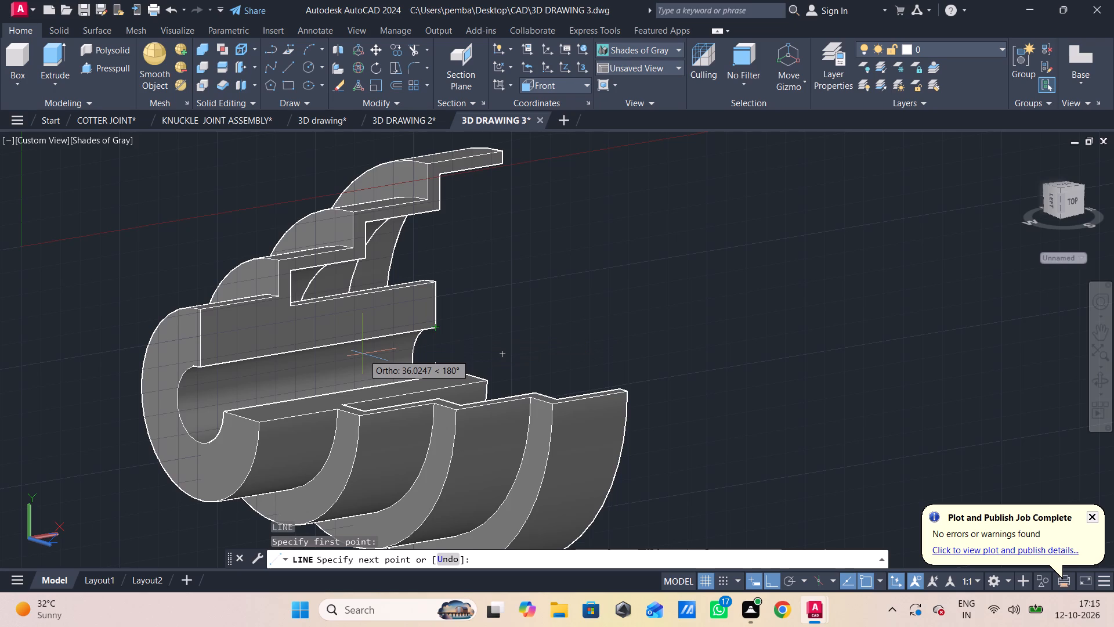
pyautogui.write('28')
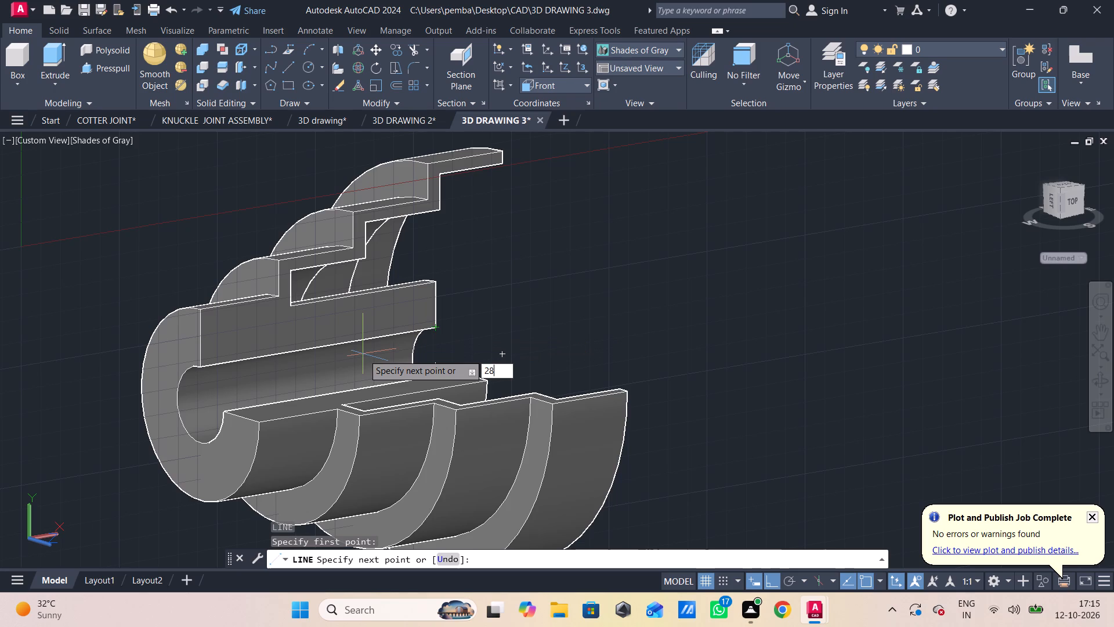
pyautogui.press('Return')
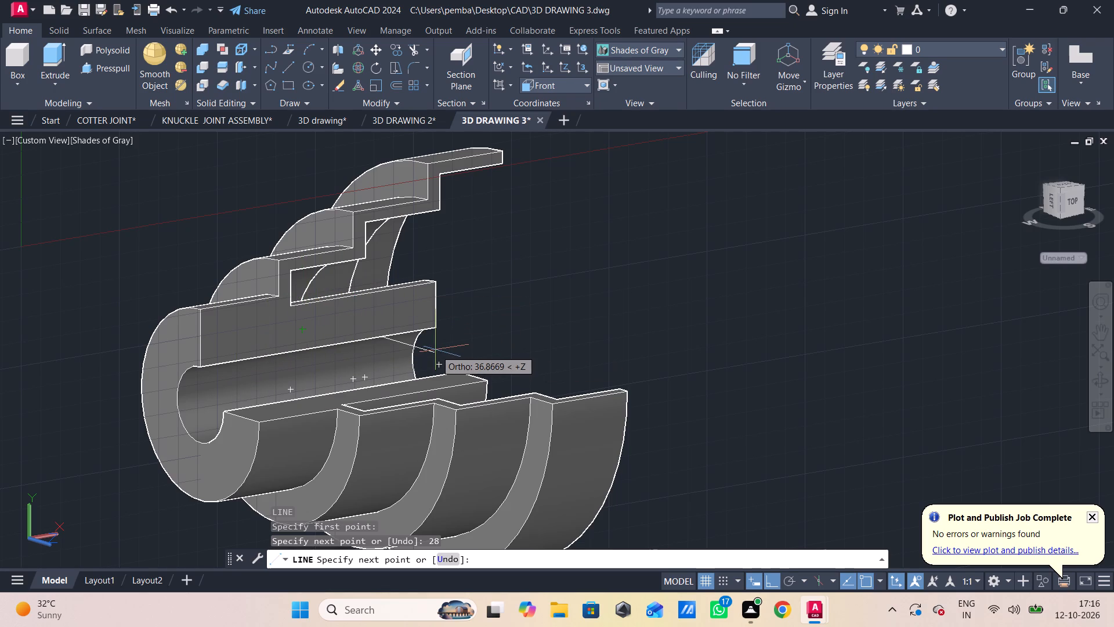
pyautogui.keyDown('shift'); pyautogui.moveTo(436, 350); pyautogui.dragTo(359, 350, button='middle'); pyautogui.keyUp('shift')
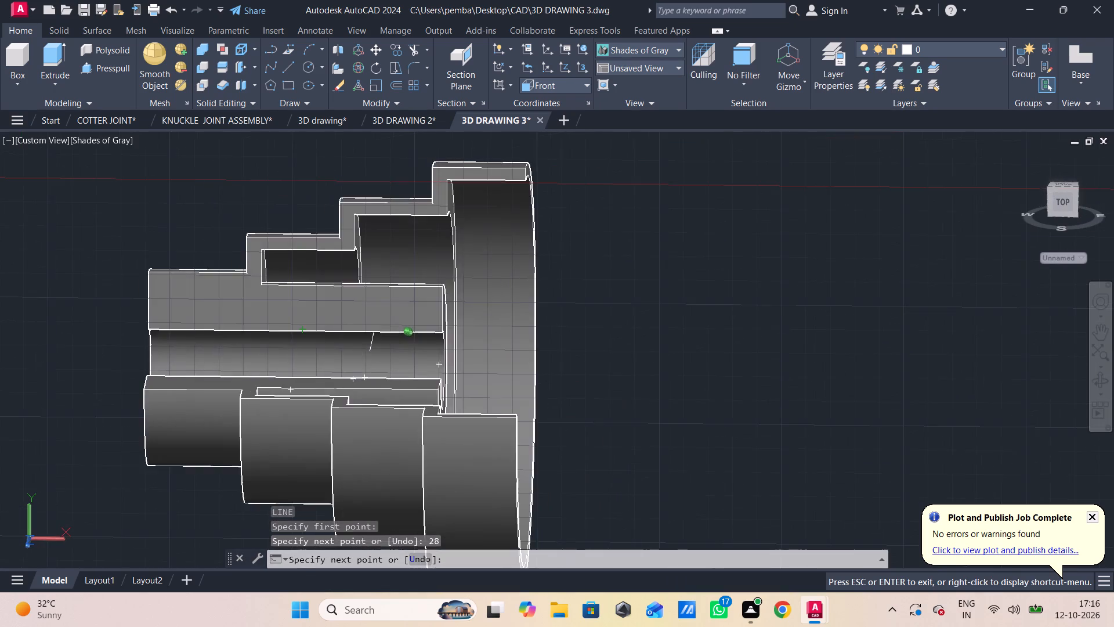
pyautogui.keyDown('shift'); pyautogui.moveTo(359, 350); pyautogui.dragTo(371, 353, button='middle'); pyautogui.keyUp('shift')
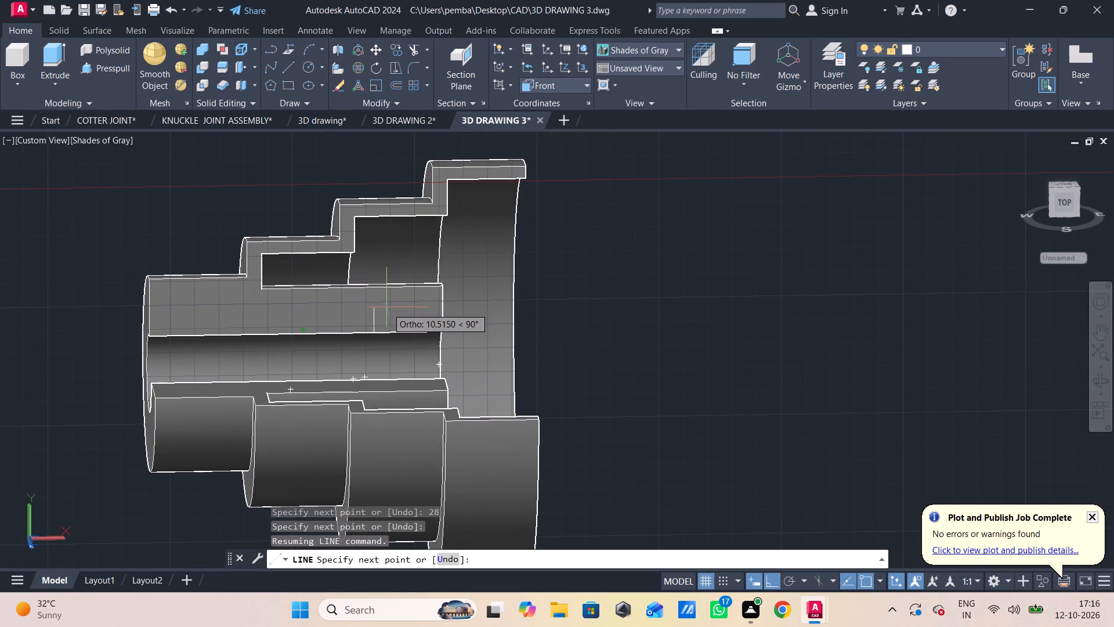
pyautogui.press('`')
pyautogui.press('Escape')
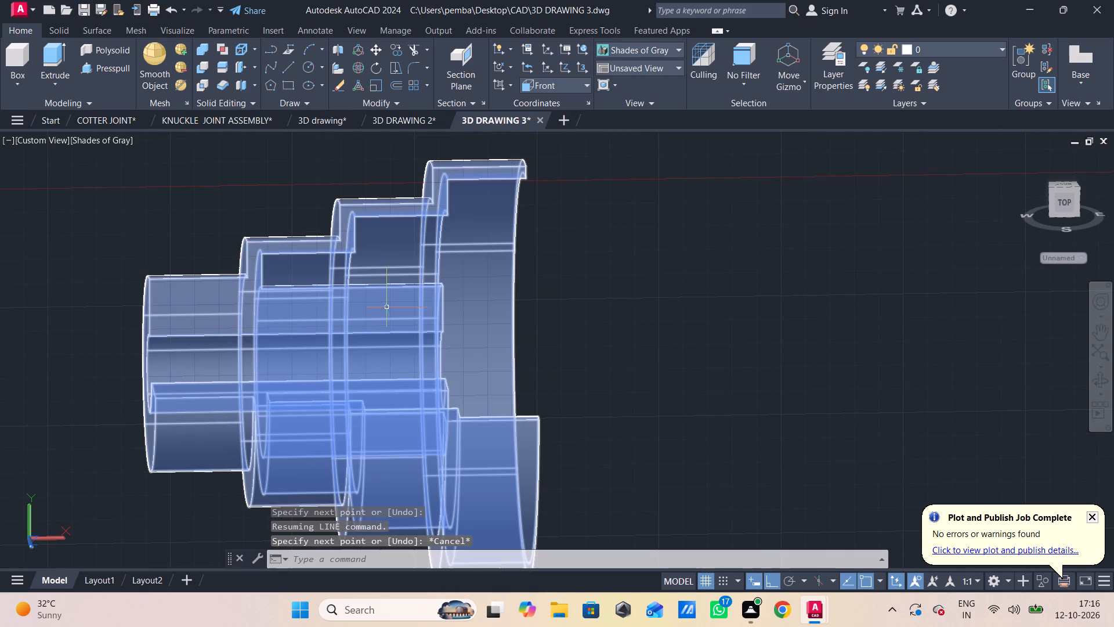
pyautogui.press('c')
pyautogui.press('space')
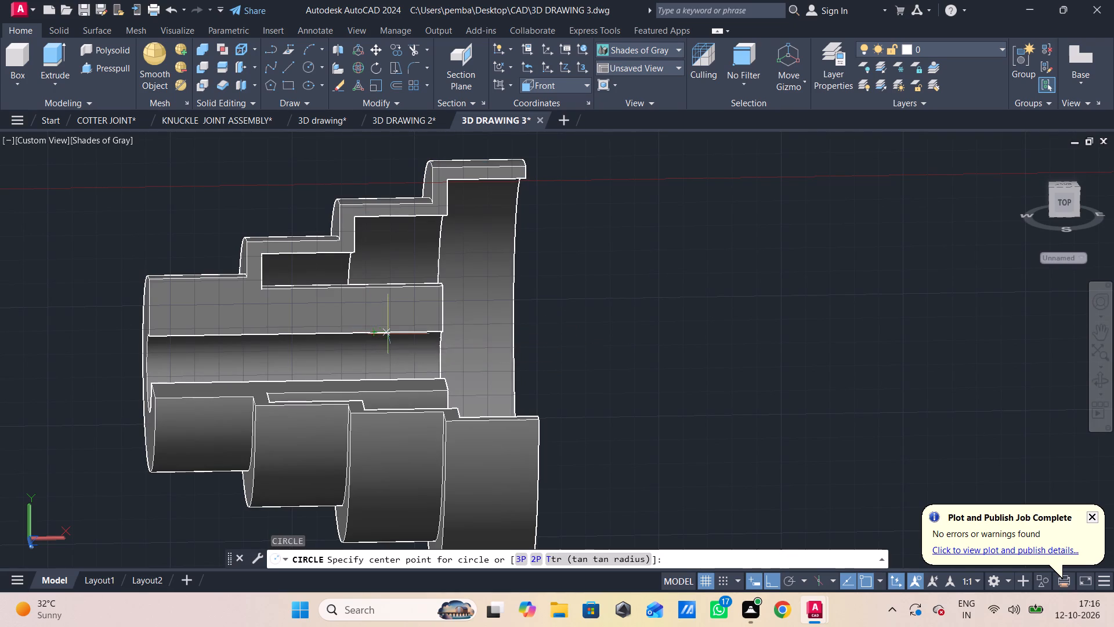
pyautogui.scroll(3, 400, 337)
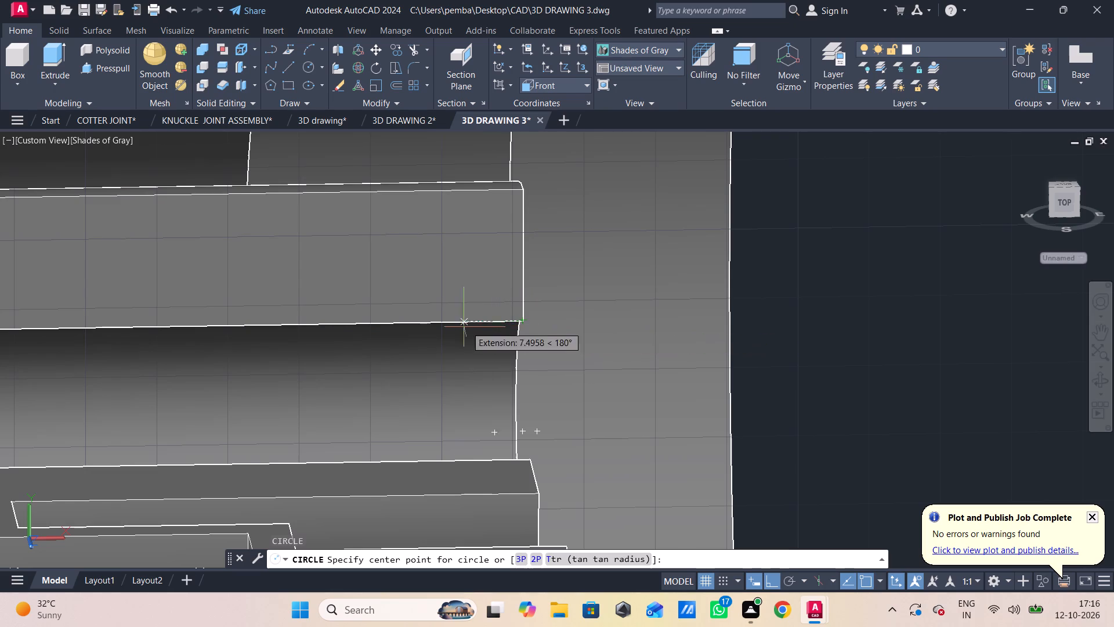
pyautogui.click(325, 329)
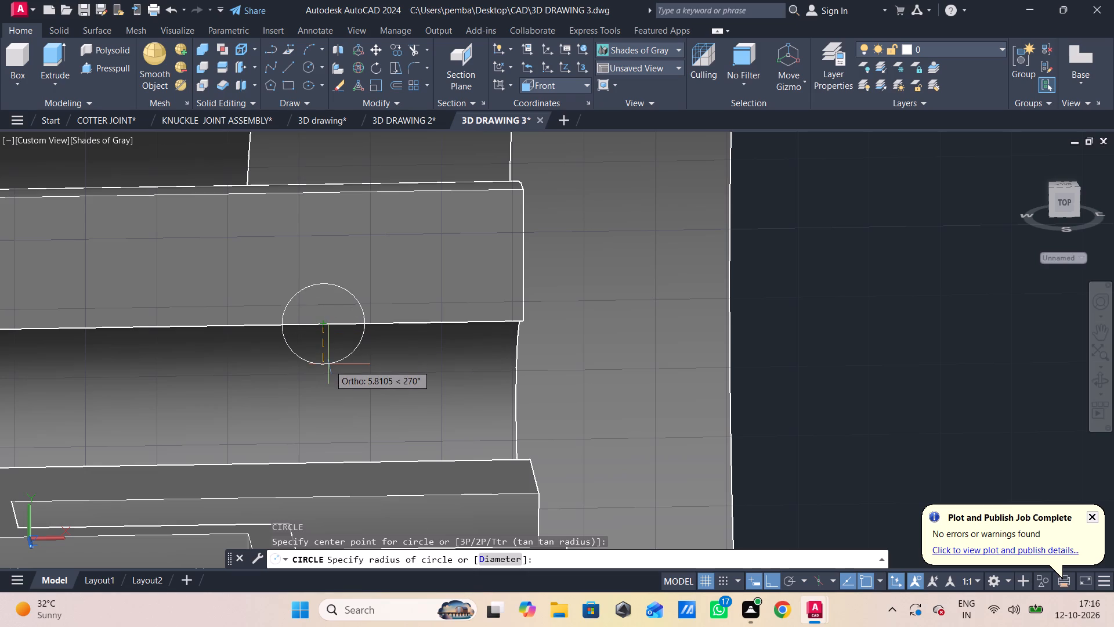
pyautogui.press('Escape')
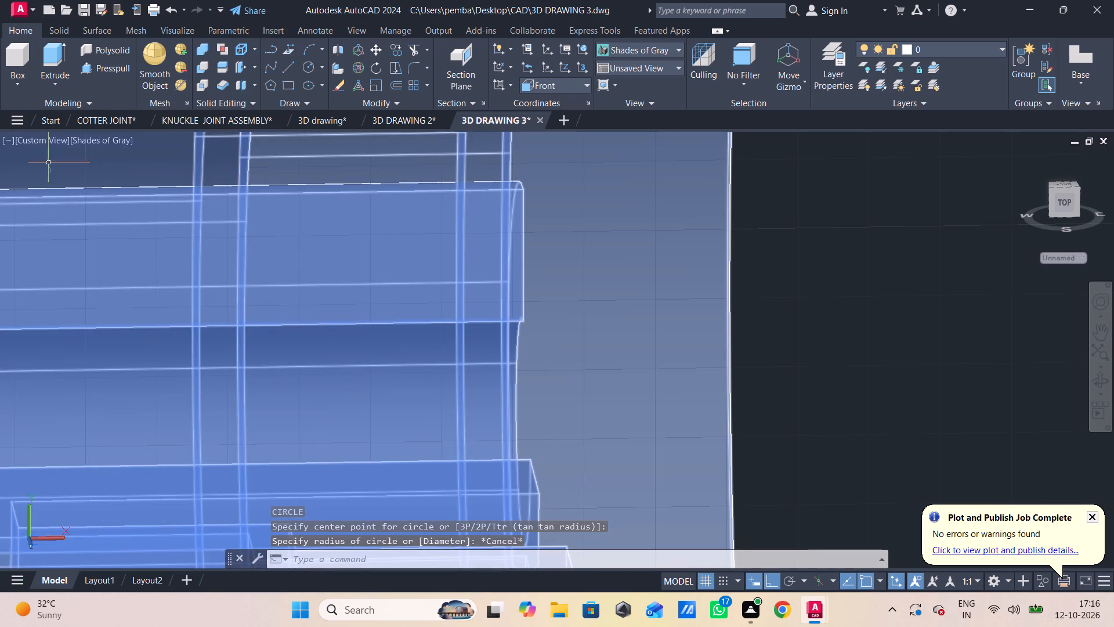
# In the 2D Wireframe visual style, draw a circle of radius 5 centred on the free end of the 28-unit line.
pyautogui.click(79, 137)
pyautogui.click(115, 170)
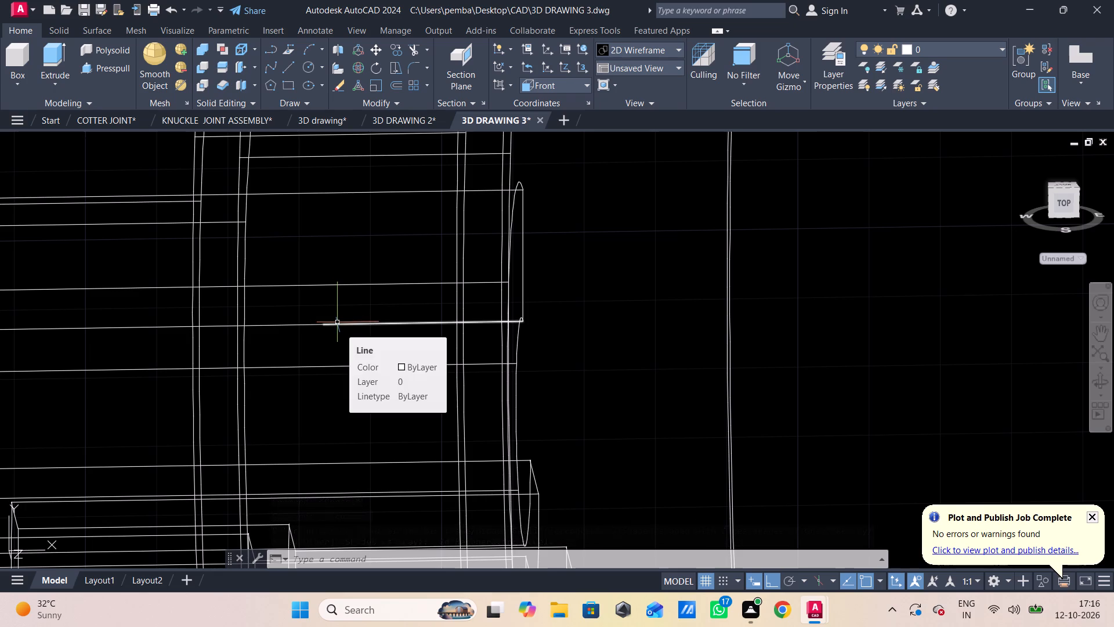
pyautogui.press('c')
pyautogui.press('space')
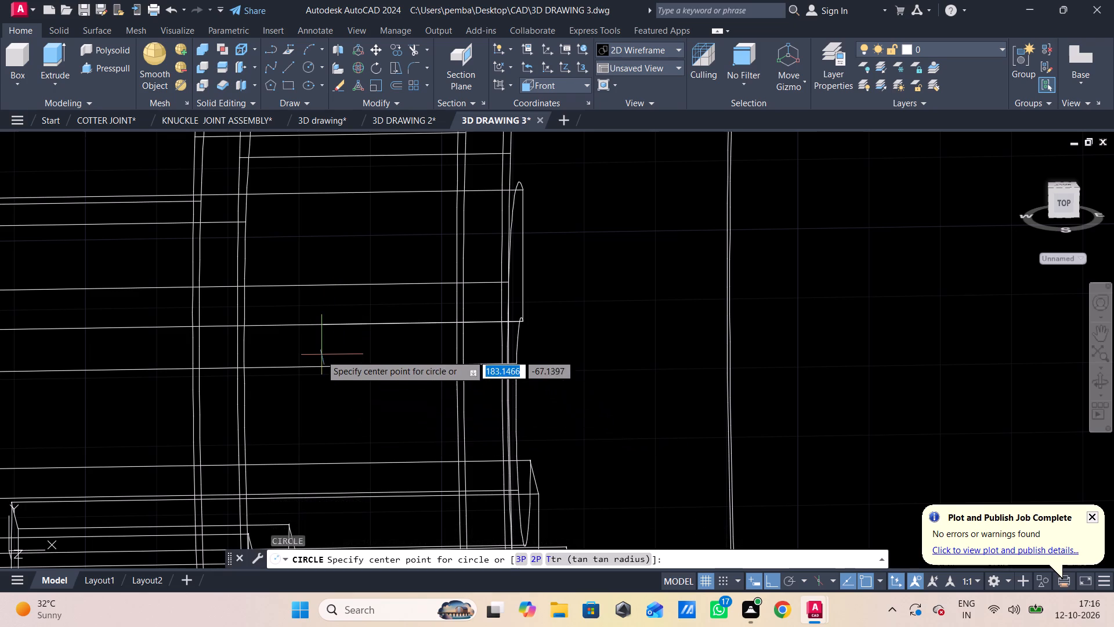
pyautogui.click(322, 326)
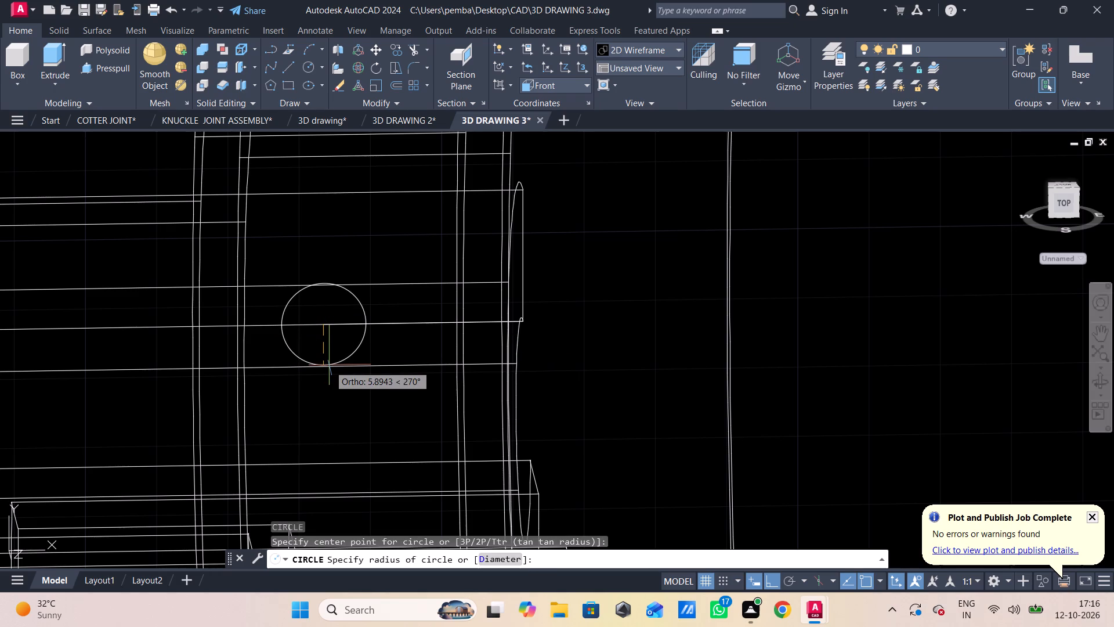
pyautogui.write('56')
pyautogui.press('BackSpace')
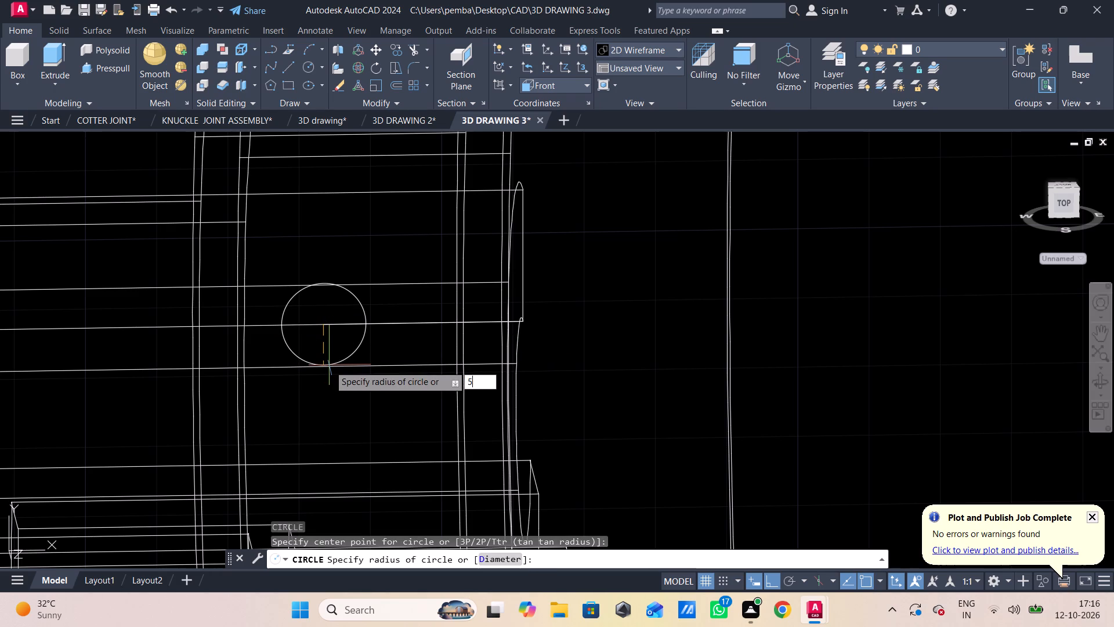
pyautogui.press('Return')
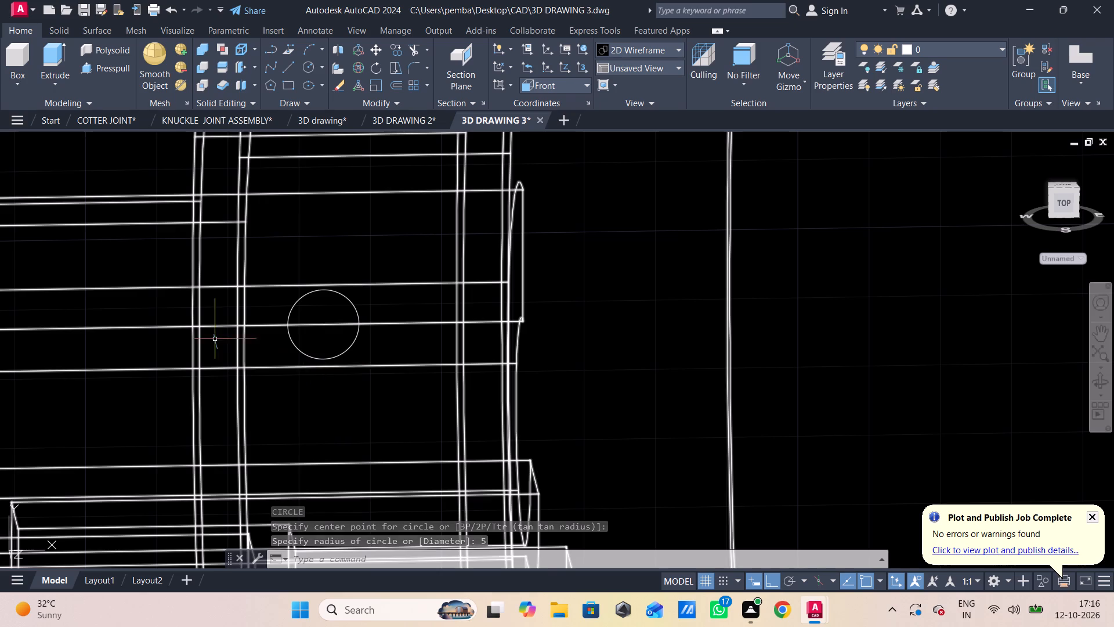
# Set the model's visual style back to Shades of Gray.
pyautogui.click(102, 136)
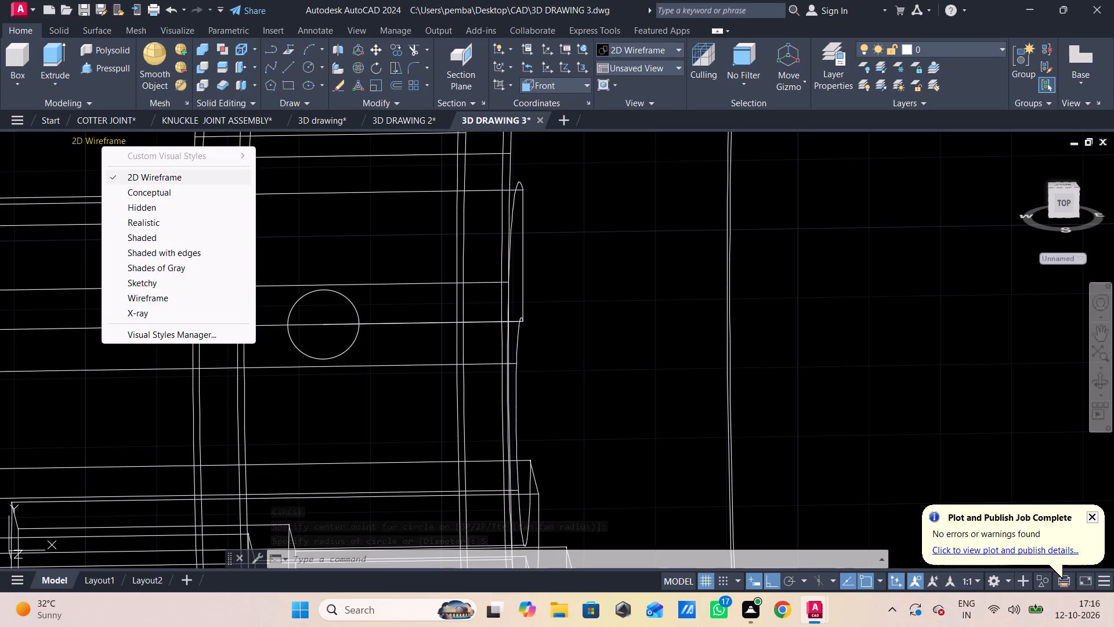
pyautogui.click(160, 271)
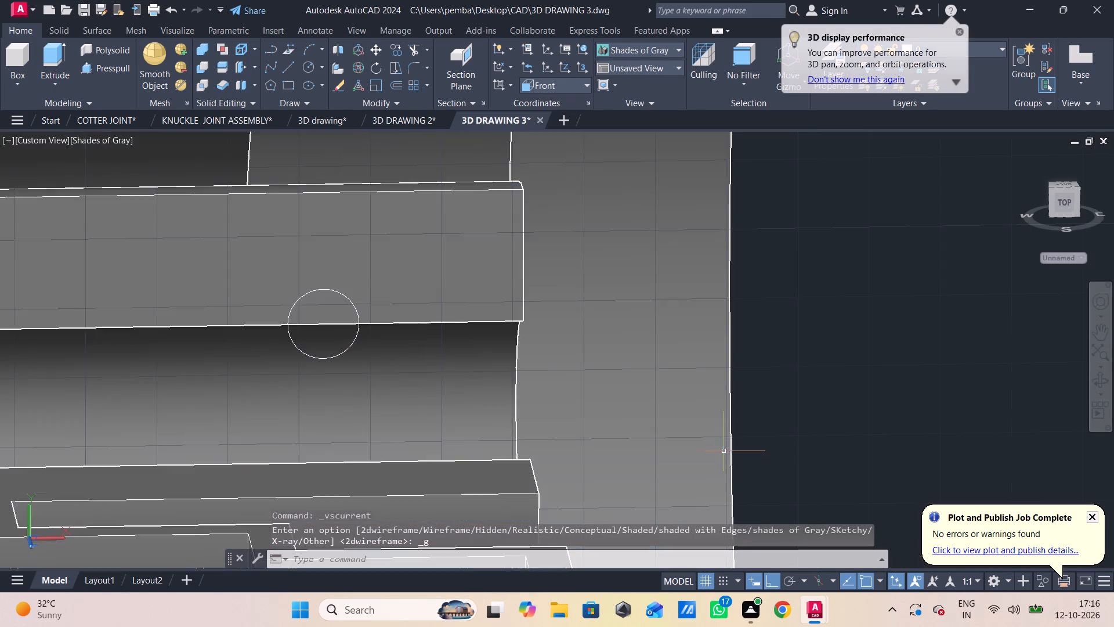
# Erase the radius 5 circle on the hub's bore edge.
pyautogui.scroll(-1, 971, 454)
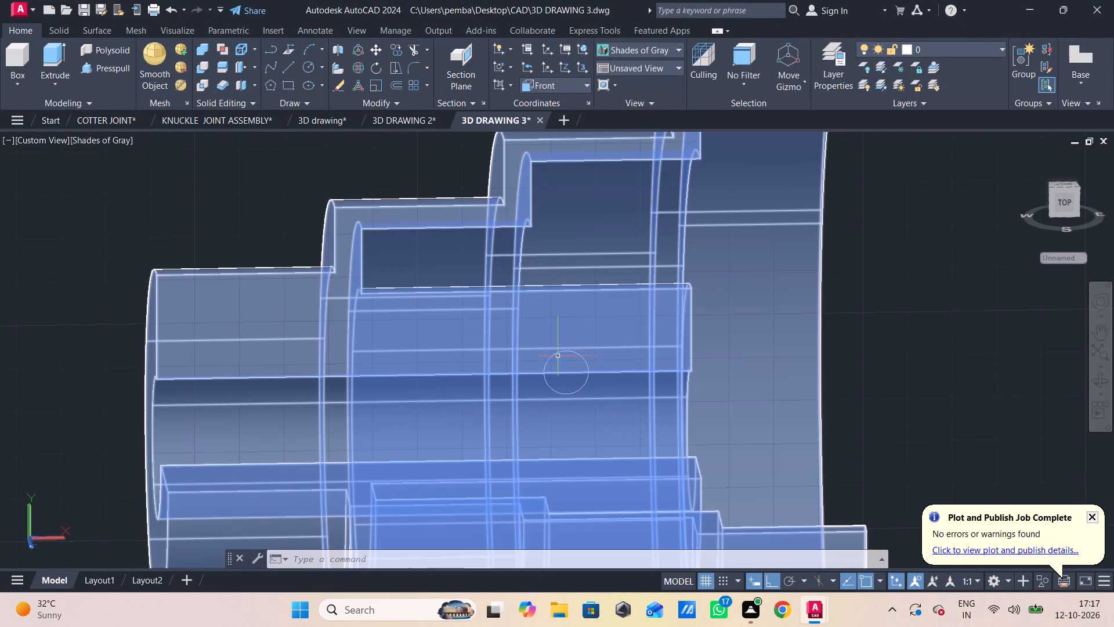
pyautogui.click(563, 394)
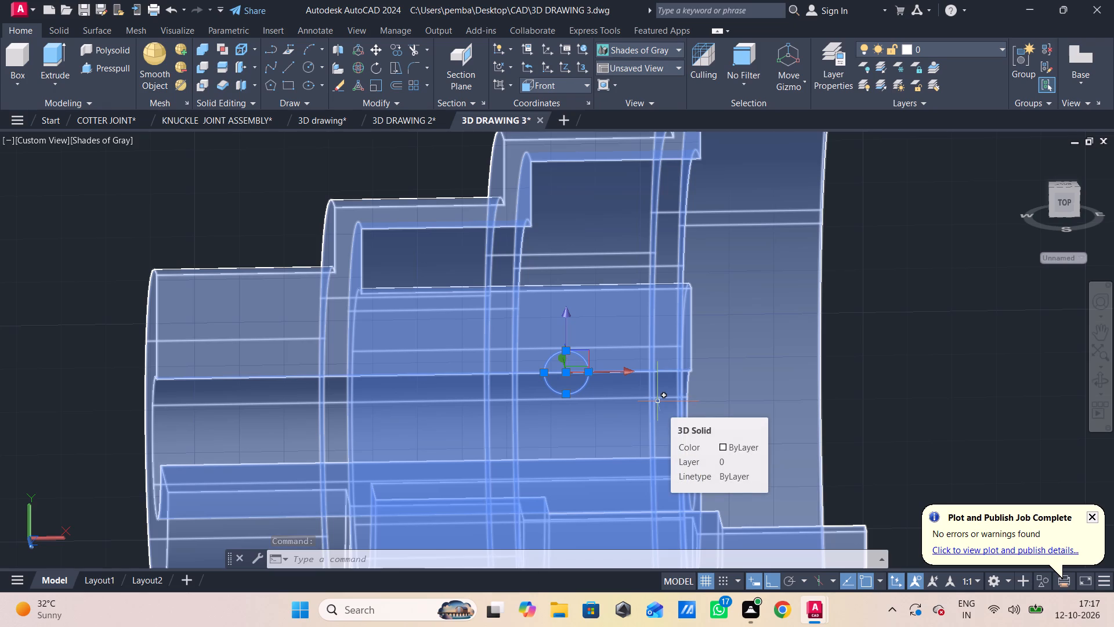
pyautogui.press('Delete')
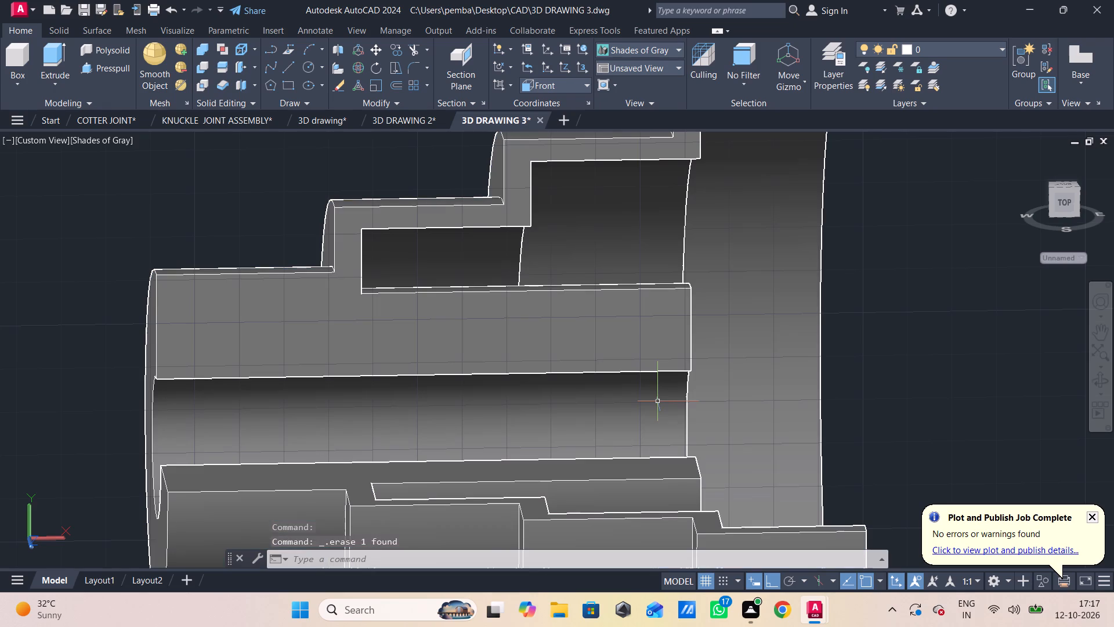
# Define a new UCS by three points, with its origin on the hub's outer surface and its X axis along the hub's length.
pyautogui.keyDown('shift'); pyautogui.moveTo(658, 397); pyautogui.dragTo(663, 498, button='middle'); pyautogui.keyUp('shift')
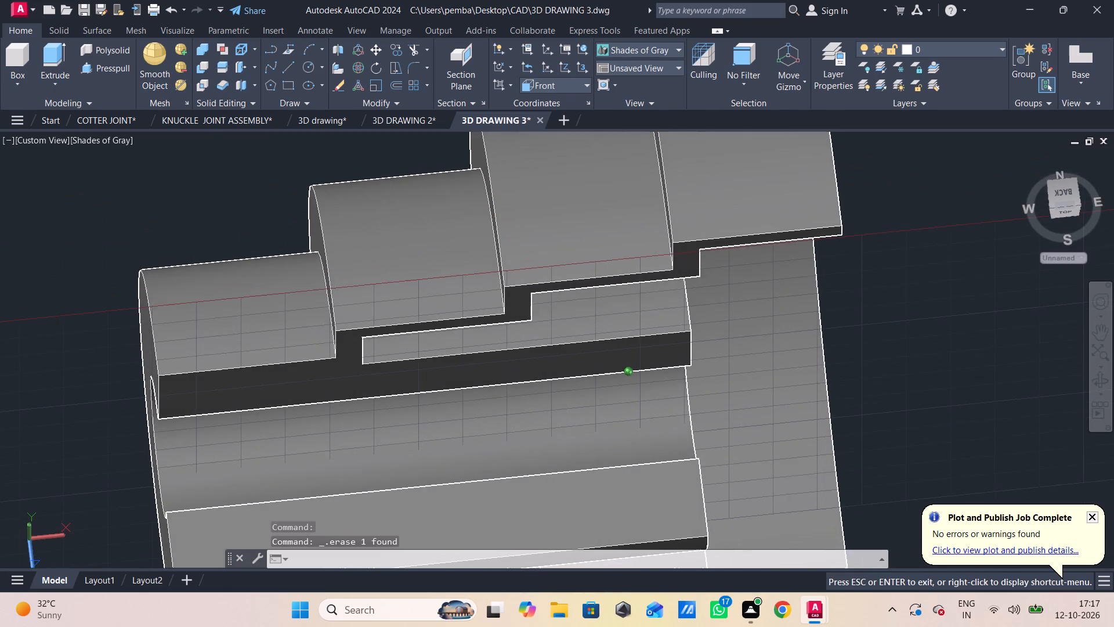
pyautogui.keyDown('shift'); pyautogui.moveTo(663, 498); pyautogui.dragTo(664, 506, button='middle'); pyautogui.keyUp('shift')
pyautogui.keyDown('shift'); pyautogui.scroll(-1, 663, 501); pyautogui.keyUp('shift')
pyautogui.keyDown('shift'); pyautogui.middleClick(664, 506); pyautogui.keyUp('shift')
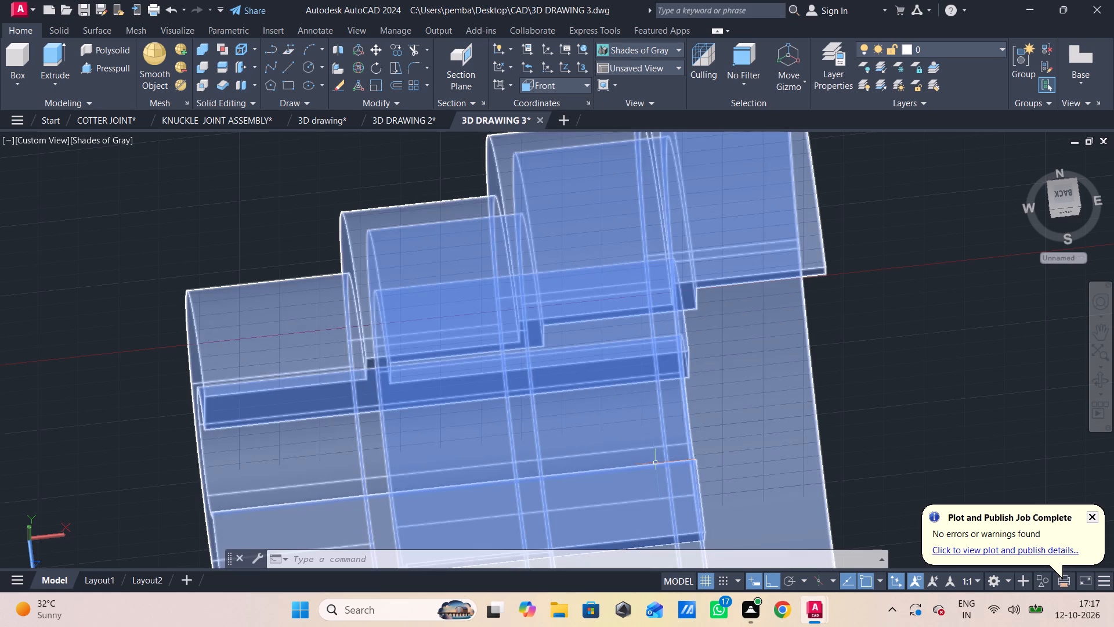
pyautogui.scroll(2, 642, 385)
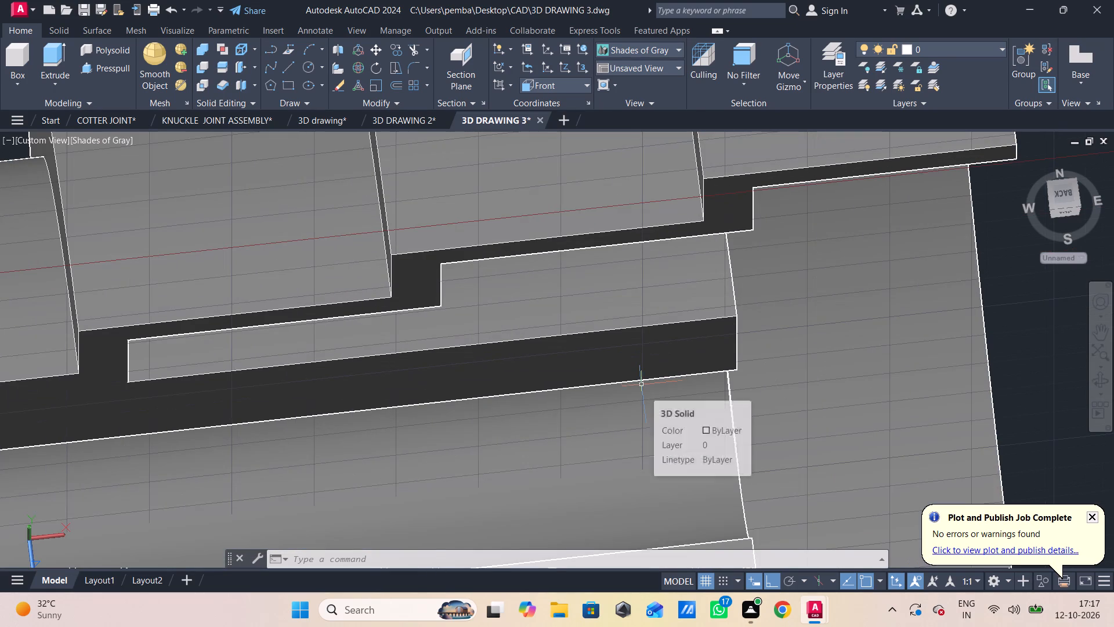
pyautogui.scroll(-1, 725, 354)
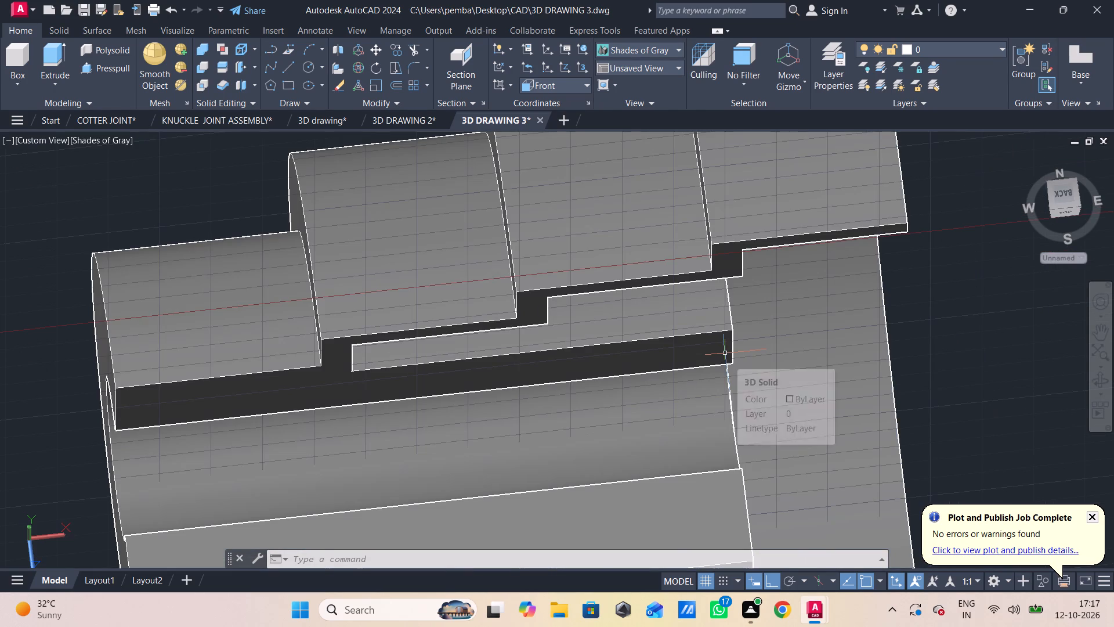
pyautogui.keyDown('shift'); pyautogui.moveTo(736, 386); pyautogui.dragTo(743, 297, button='middle'); pyautogui.keyUp('shift')
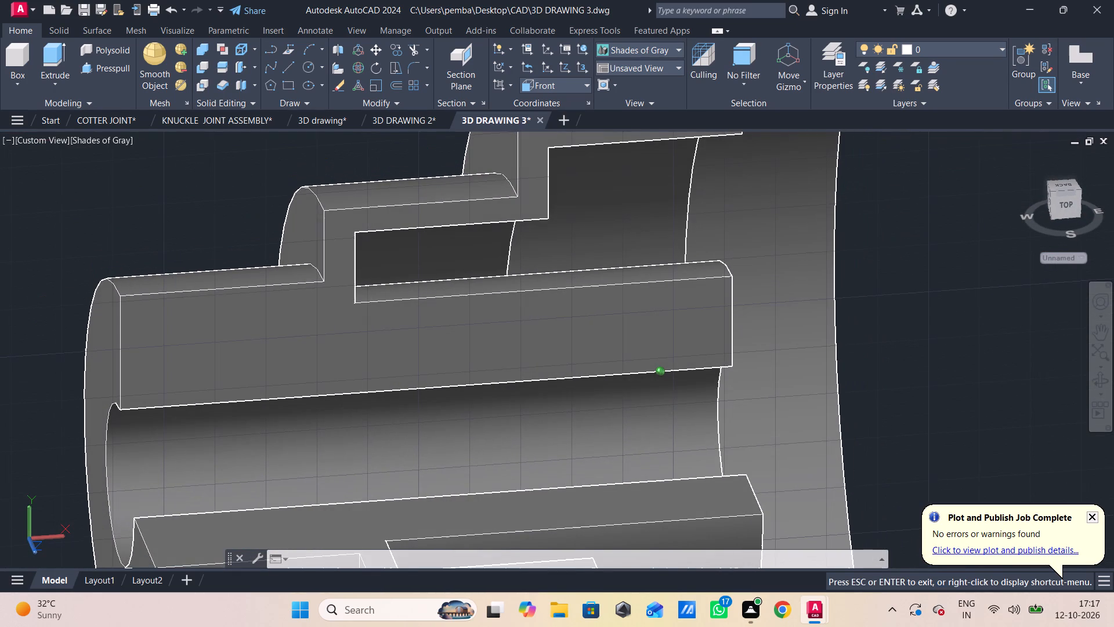
pyautogui.keyDown('shift'); pyautogui.moveTo(743, 297); pyautogui.dragTo(750, 308, button='middle'); pyautogui.keyUp('shift')
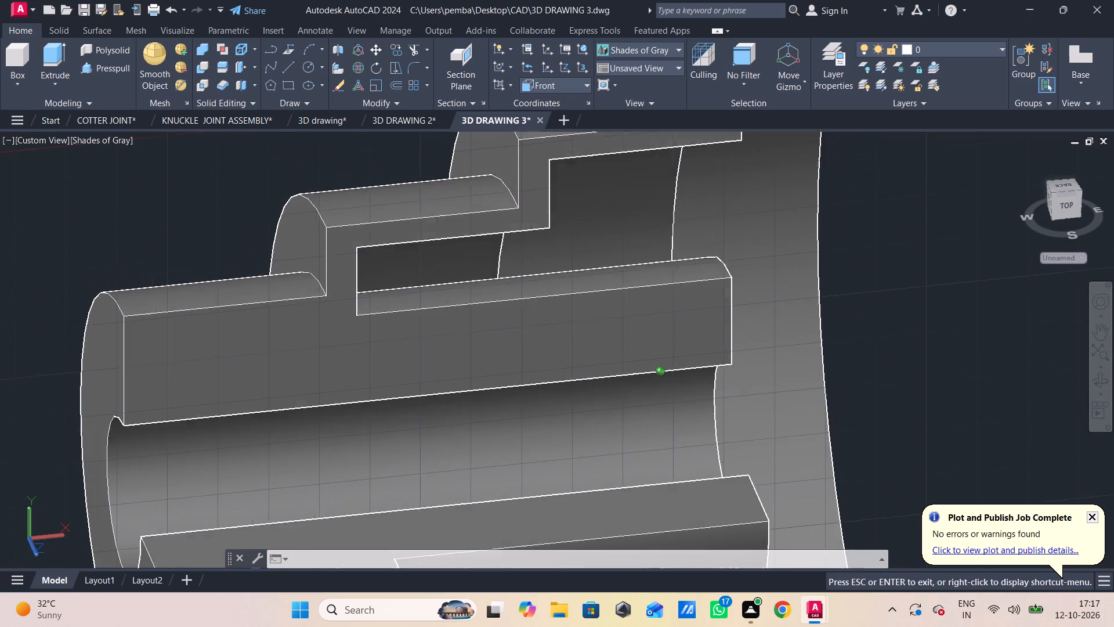
pyautogui.keyDown('shift'); pyautogui.moveTo(750, 308); pyautogui.dragTo(750, 309, button='middle'); pyautogui.keyUp('shift')
pyautogui.keyDown('shift'); pyautogui.middleClick(750, 309); pyautogui.keyUp('shift')
pyautogui.keyDown('shift'); pyautogui.moveTo(750, 311); pyautogui.dragTo(761, 331, button='middle'); pyautogui.keyUp('shift')
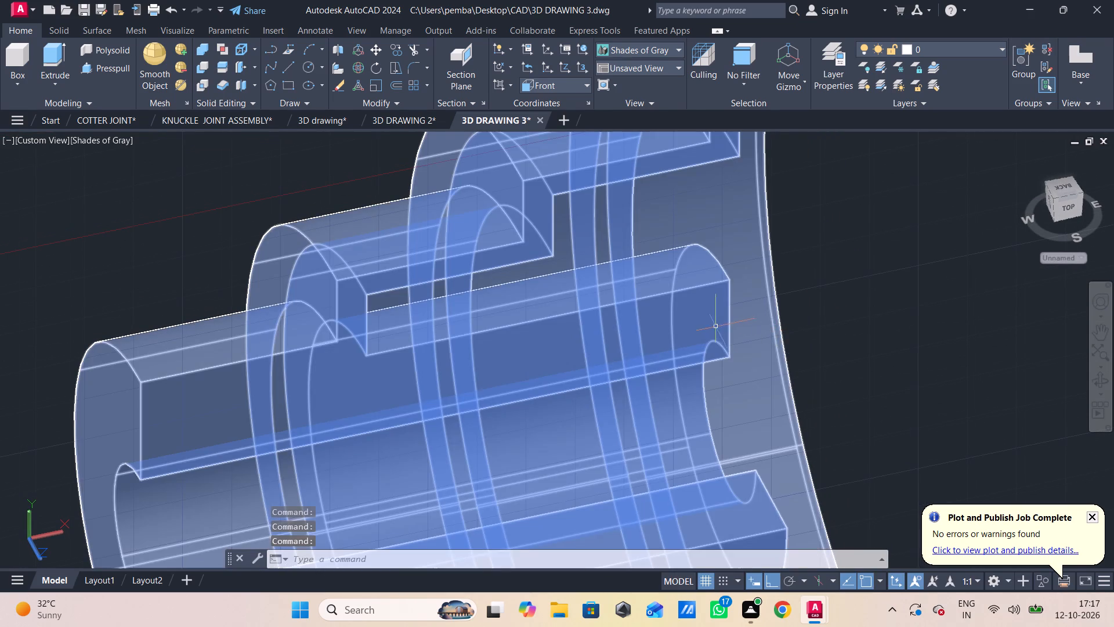
pyautogui.press('u')
pyautogui.write('cs')
pyautogui.press('space')
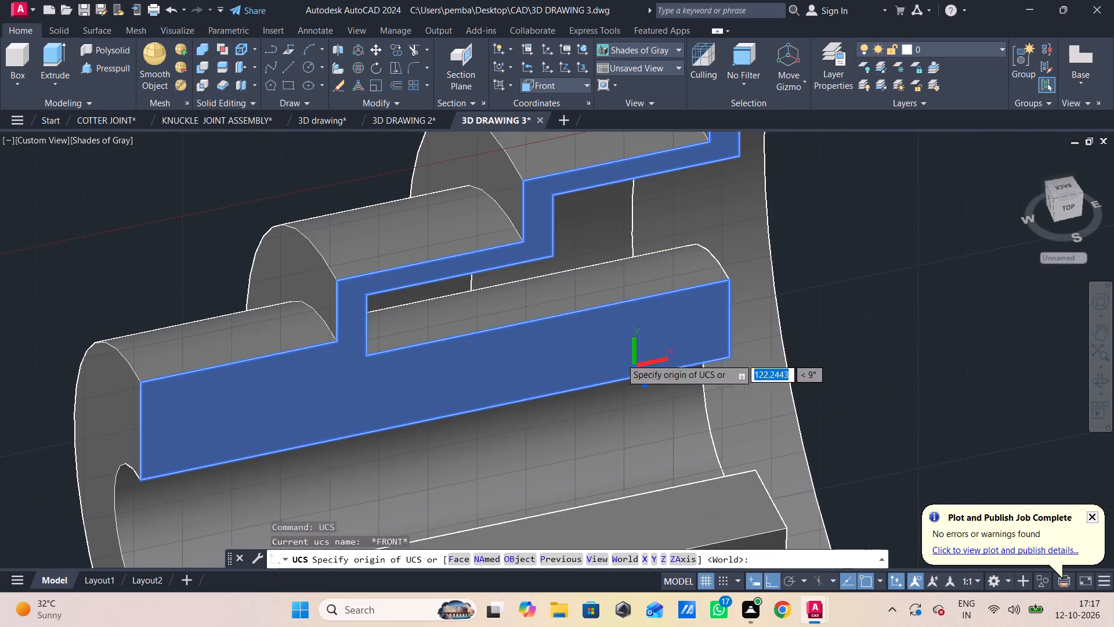
pyautogui.click(573, 293)
pyautogui.click(661, 287)
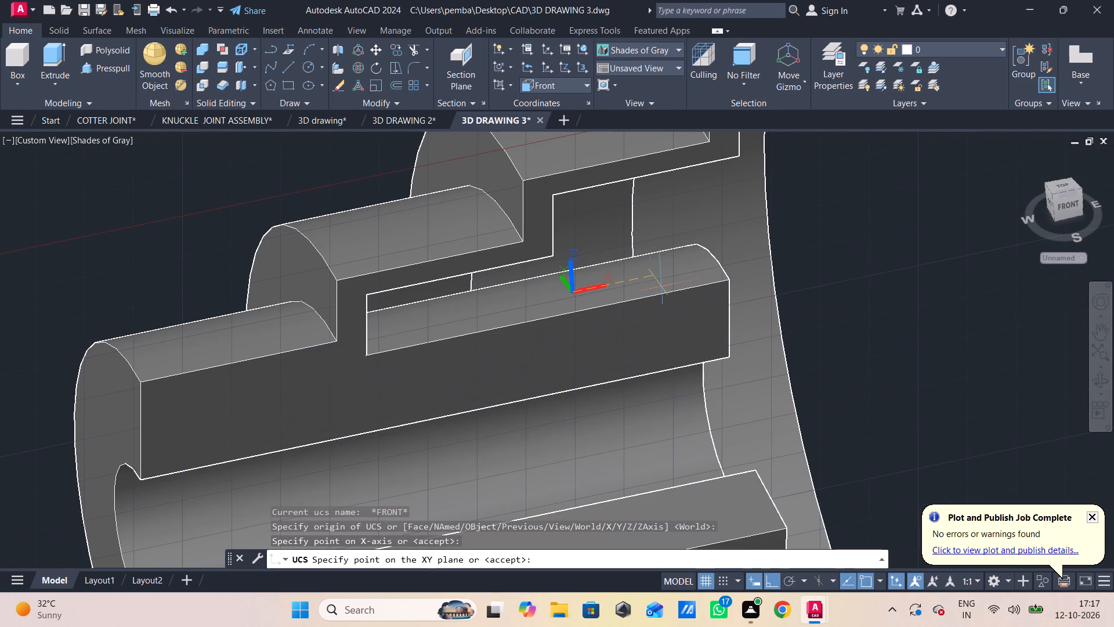
pyautogui.click(595, 240)
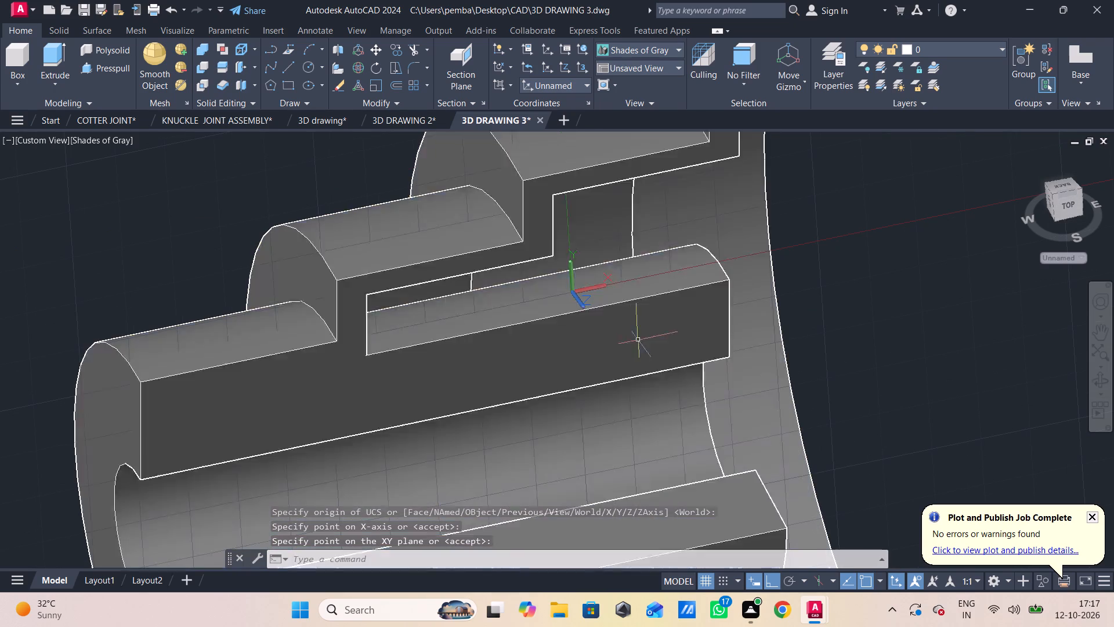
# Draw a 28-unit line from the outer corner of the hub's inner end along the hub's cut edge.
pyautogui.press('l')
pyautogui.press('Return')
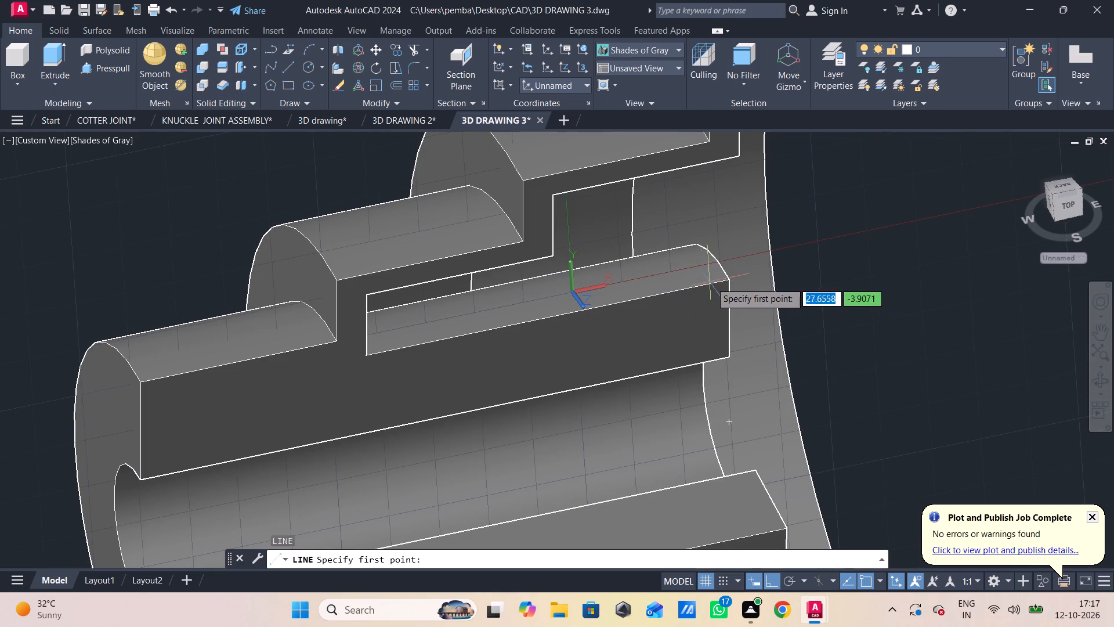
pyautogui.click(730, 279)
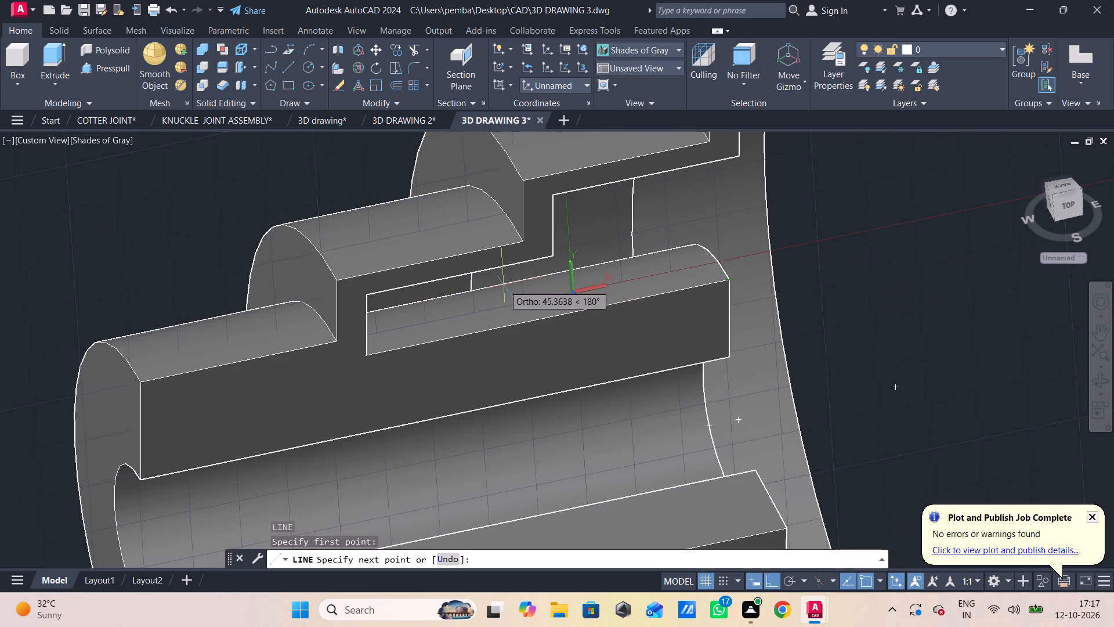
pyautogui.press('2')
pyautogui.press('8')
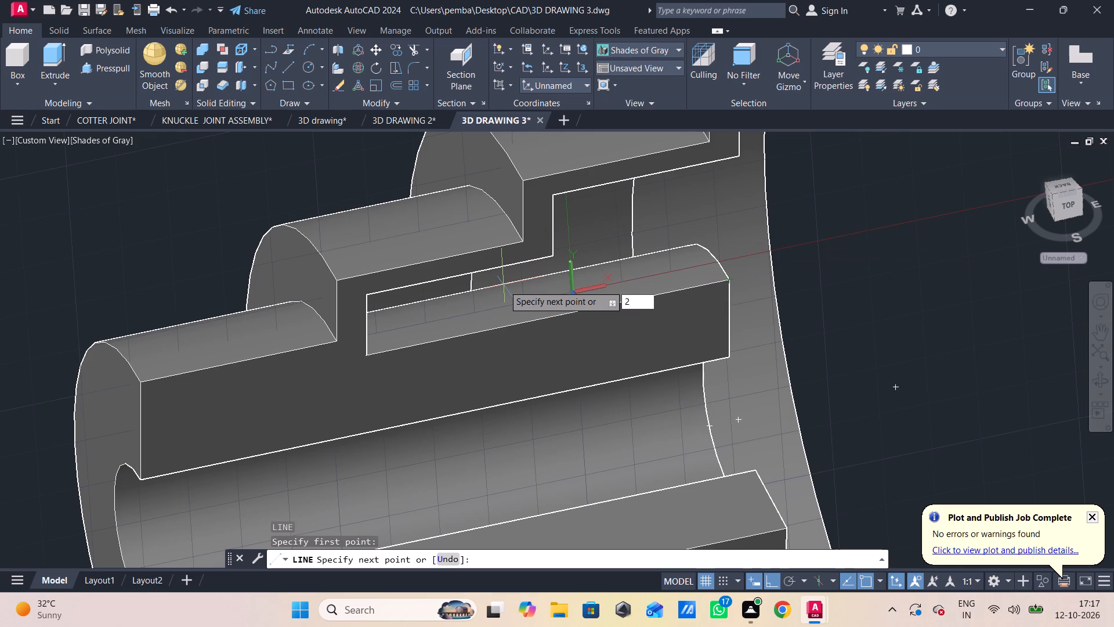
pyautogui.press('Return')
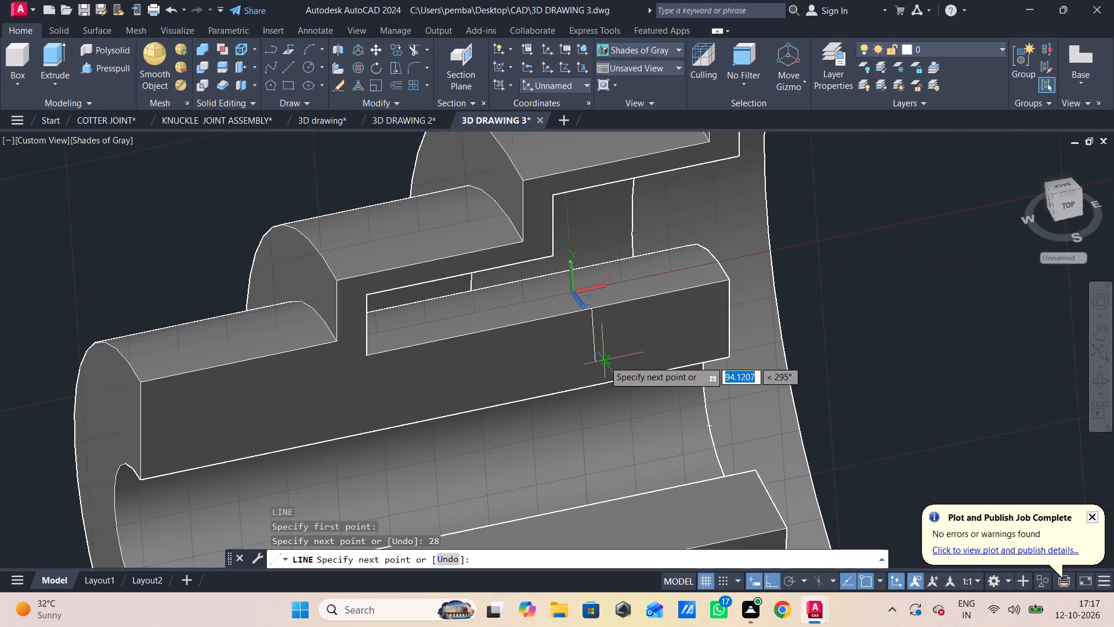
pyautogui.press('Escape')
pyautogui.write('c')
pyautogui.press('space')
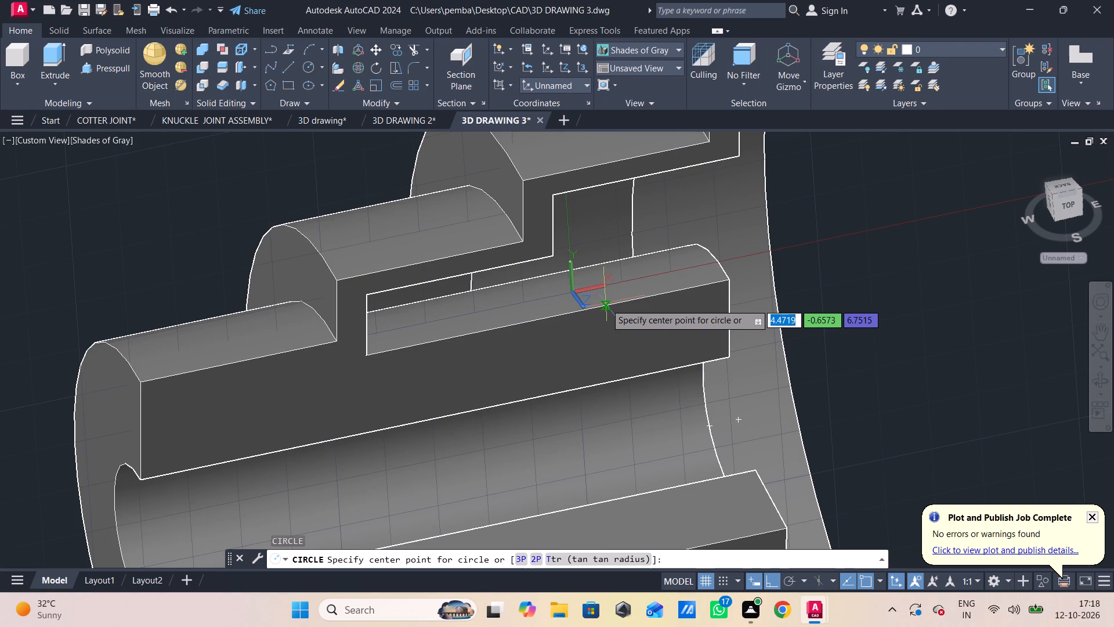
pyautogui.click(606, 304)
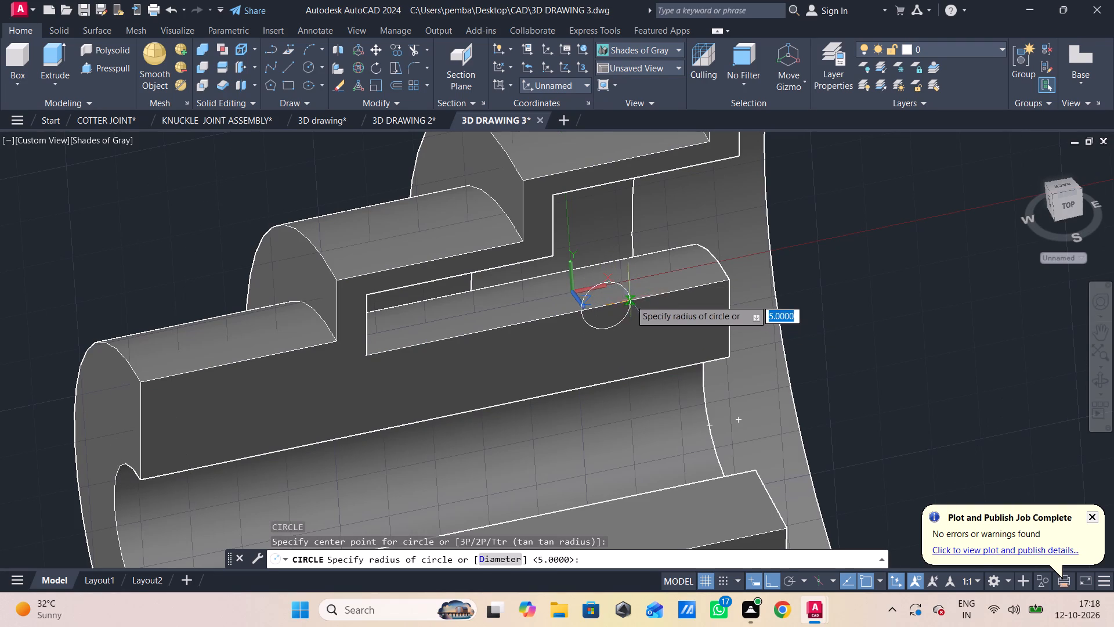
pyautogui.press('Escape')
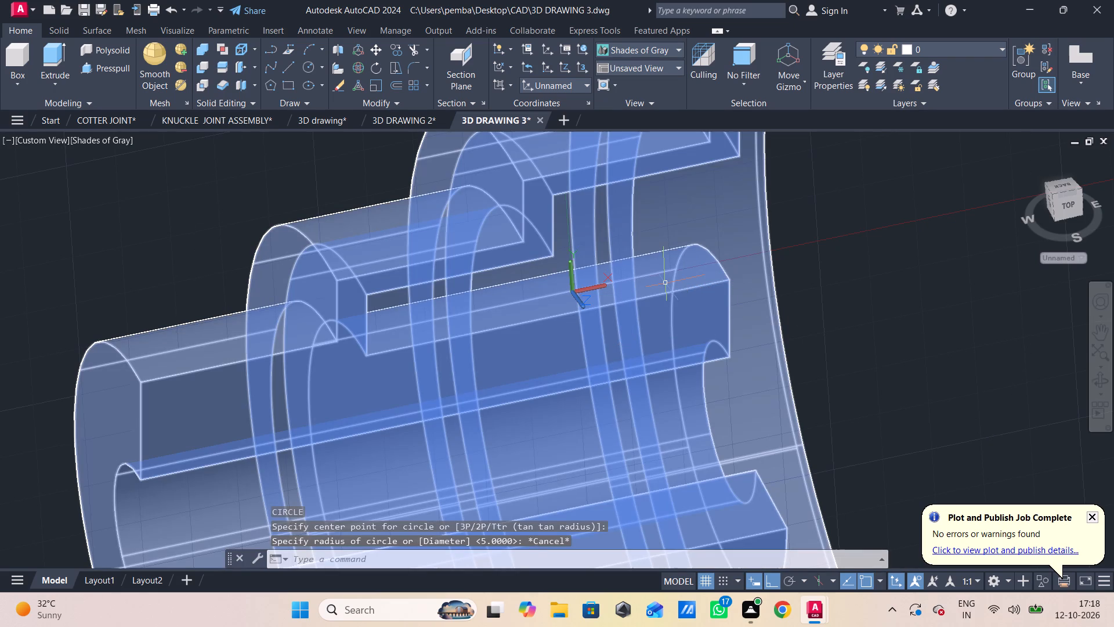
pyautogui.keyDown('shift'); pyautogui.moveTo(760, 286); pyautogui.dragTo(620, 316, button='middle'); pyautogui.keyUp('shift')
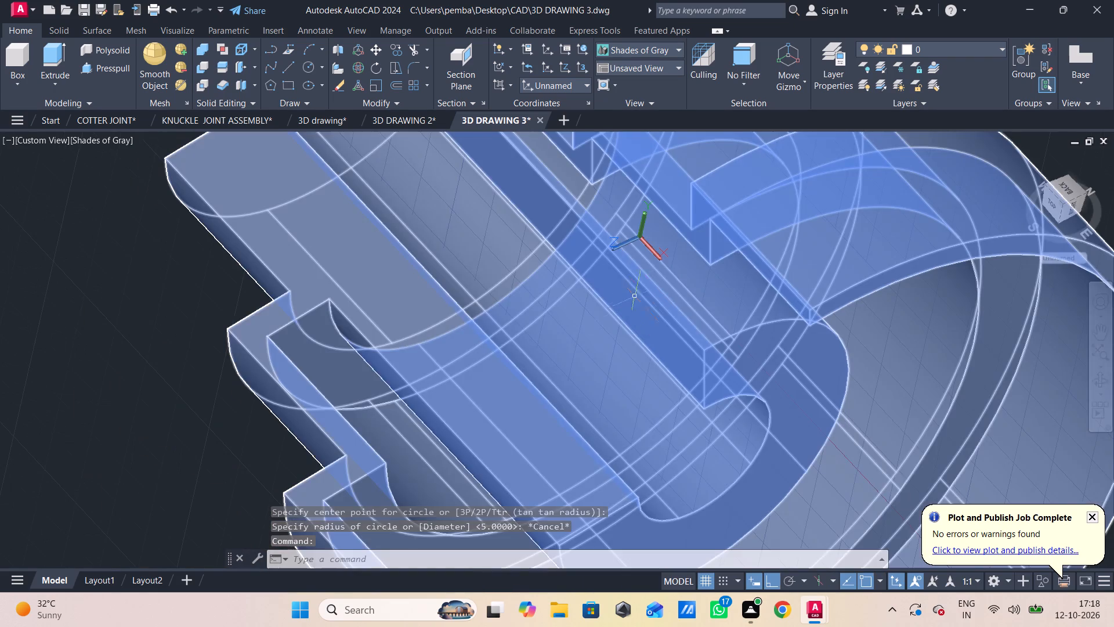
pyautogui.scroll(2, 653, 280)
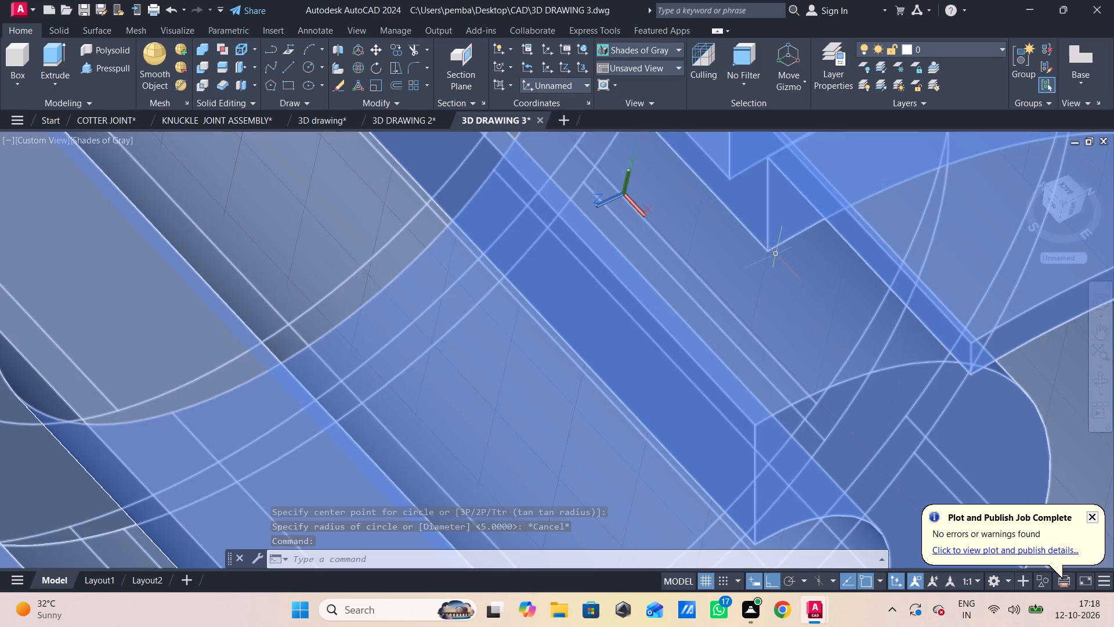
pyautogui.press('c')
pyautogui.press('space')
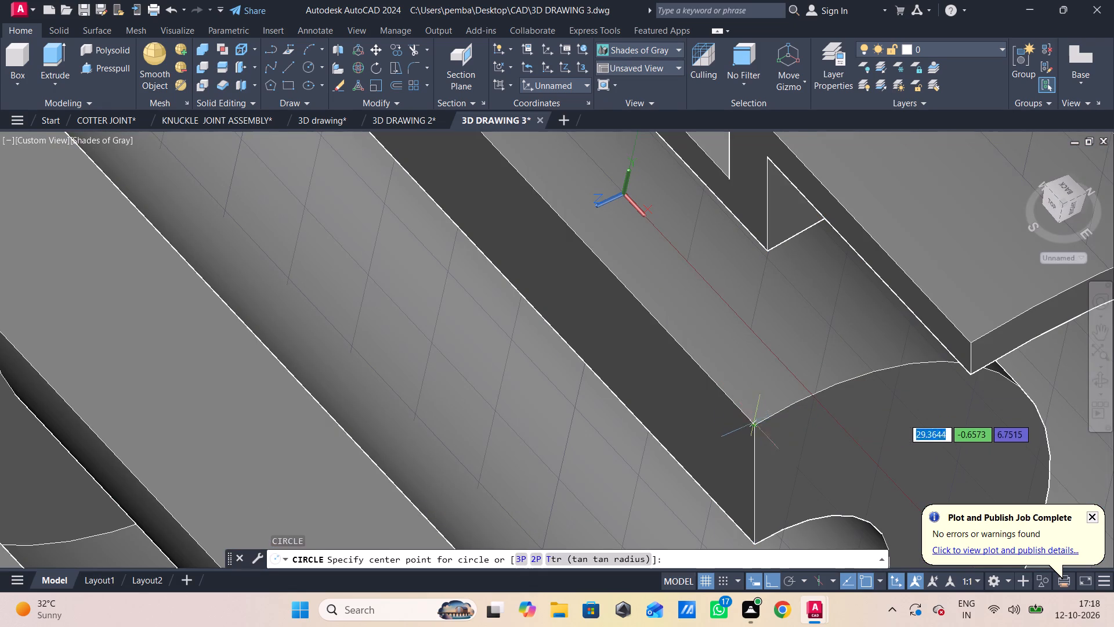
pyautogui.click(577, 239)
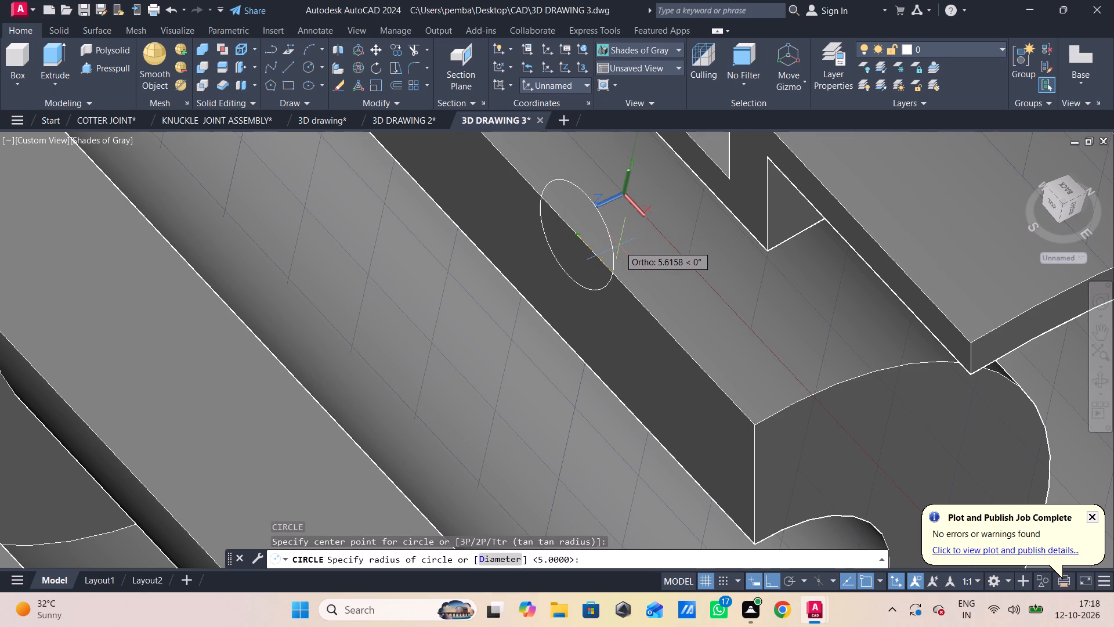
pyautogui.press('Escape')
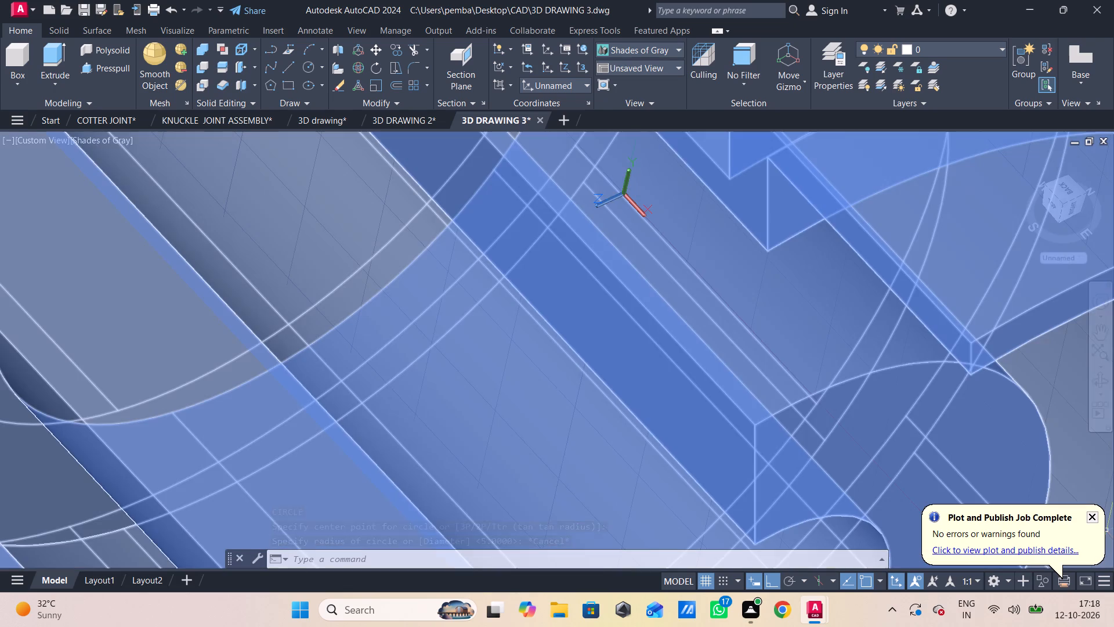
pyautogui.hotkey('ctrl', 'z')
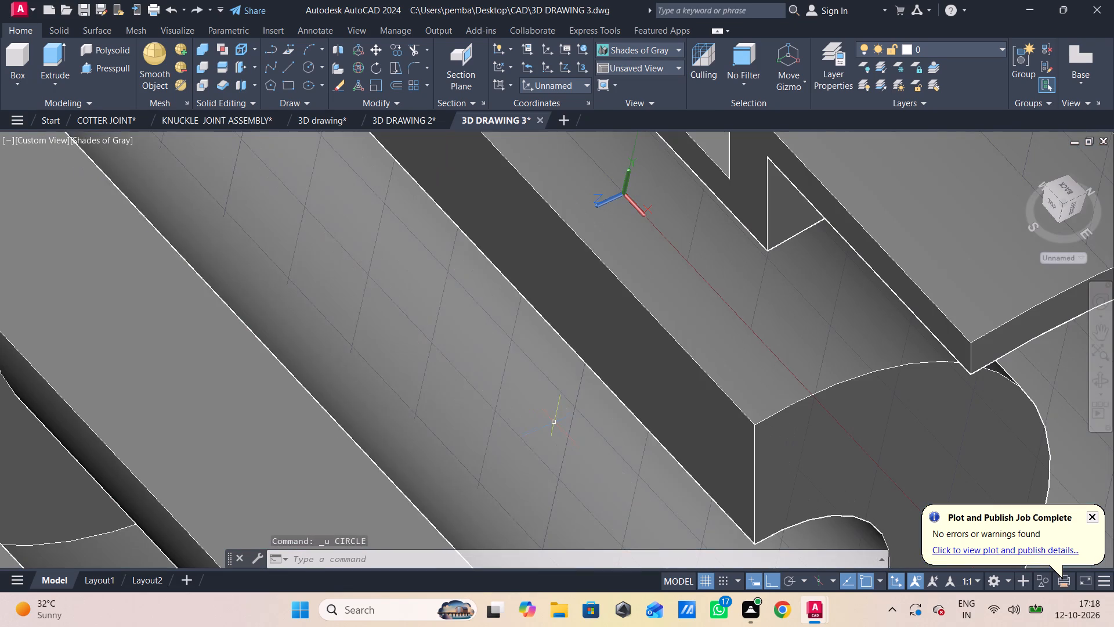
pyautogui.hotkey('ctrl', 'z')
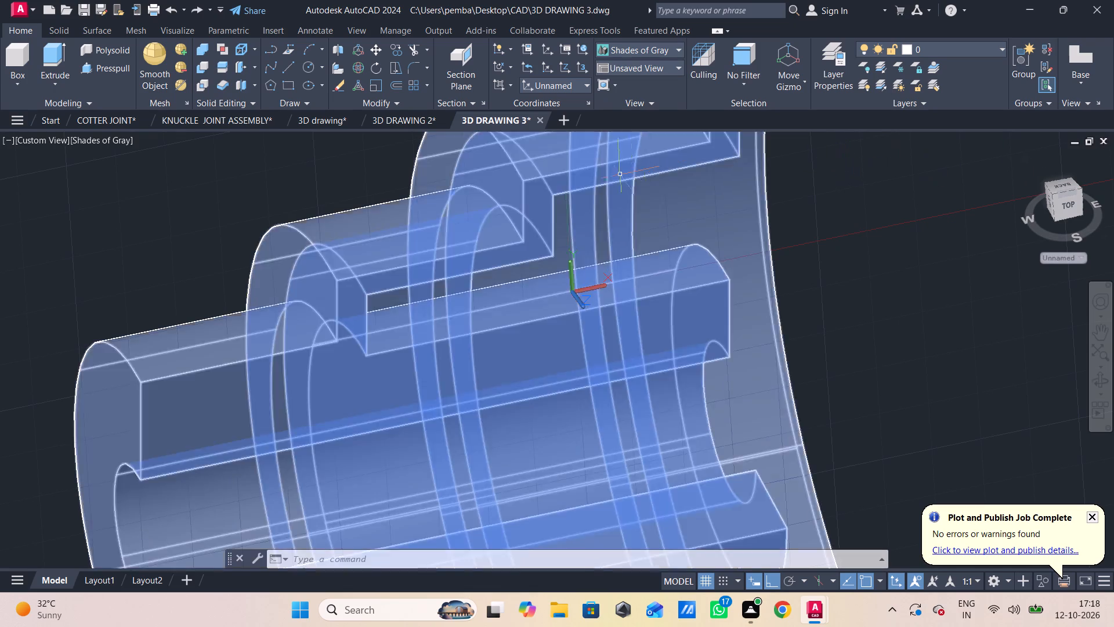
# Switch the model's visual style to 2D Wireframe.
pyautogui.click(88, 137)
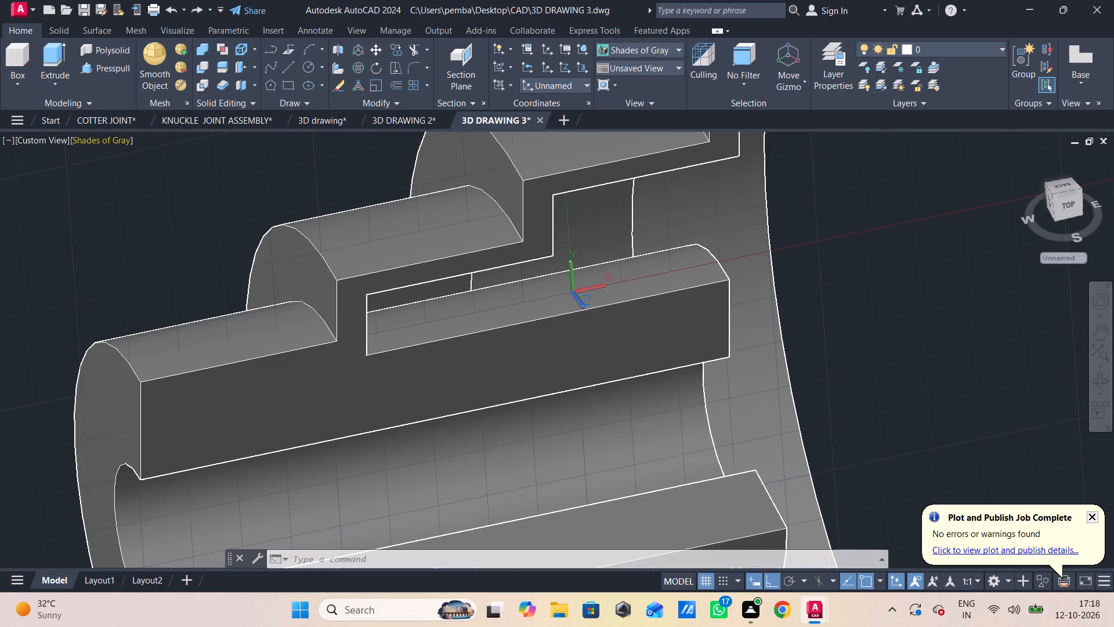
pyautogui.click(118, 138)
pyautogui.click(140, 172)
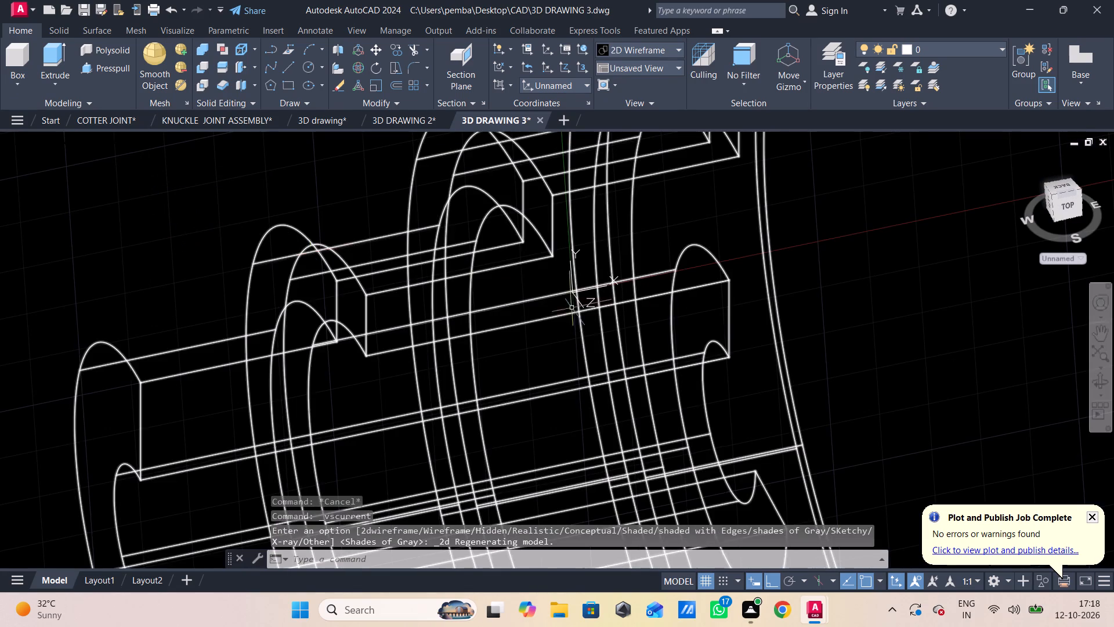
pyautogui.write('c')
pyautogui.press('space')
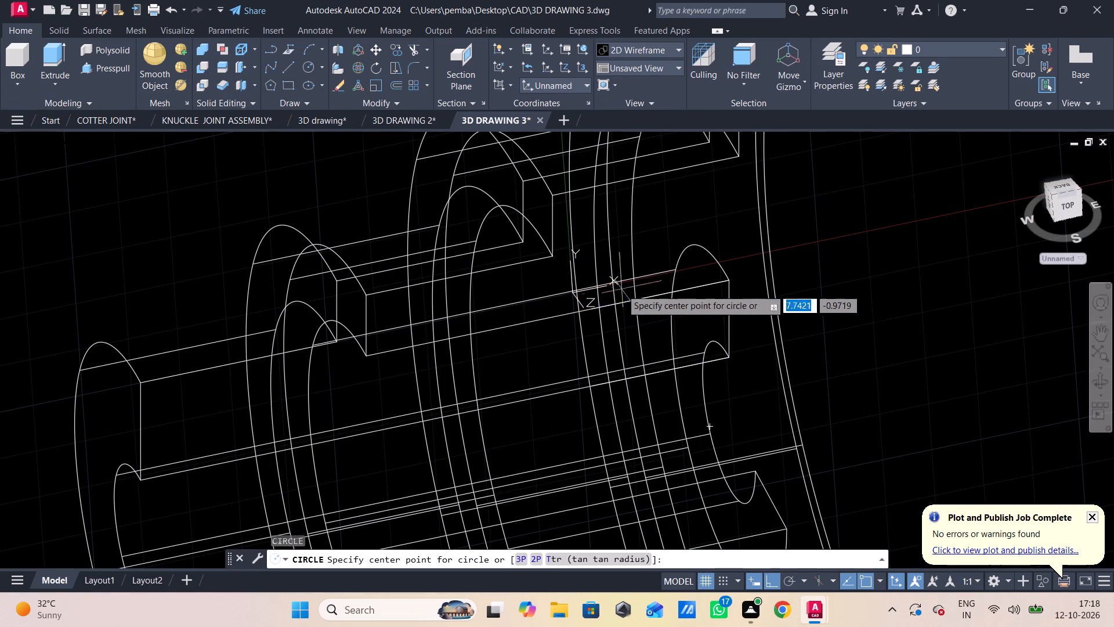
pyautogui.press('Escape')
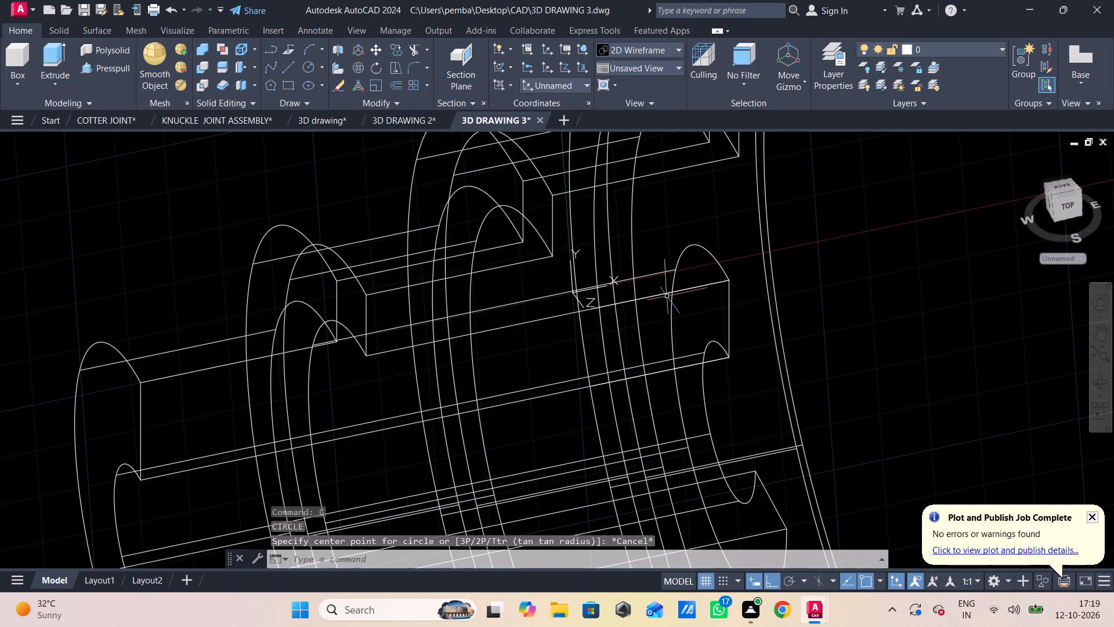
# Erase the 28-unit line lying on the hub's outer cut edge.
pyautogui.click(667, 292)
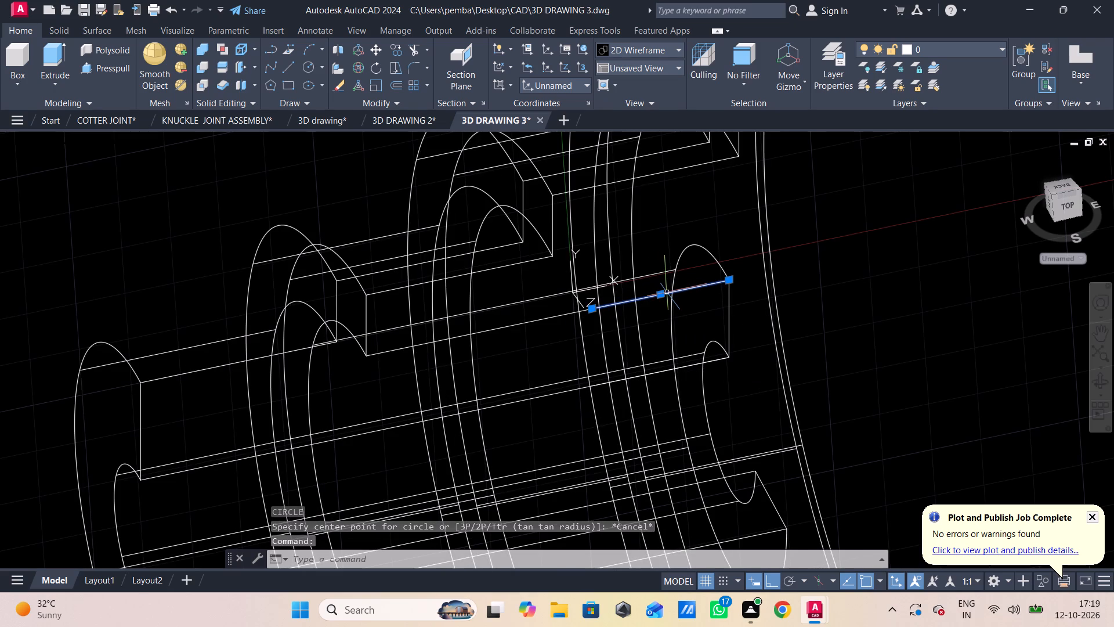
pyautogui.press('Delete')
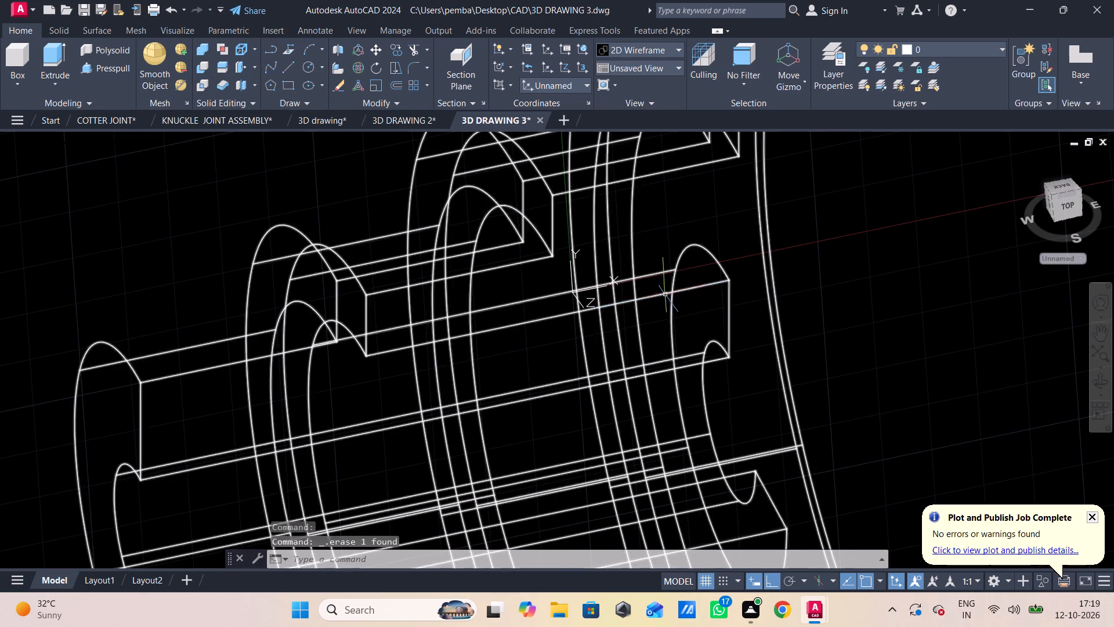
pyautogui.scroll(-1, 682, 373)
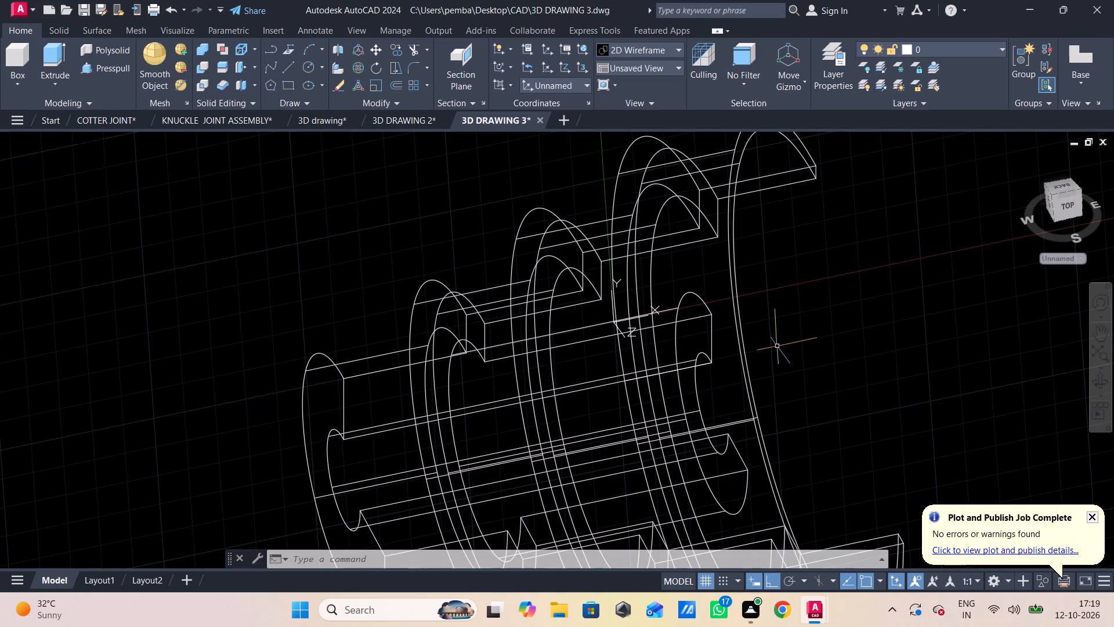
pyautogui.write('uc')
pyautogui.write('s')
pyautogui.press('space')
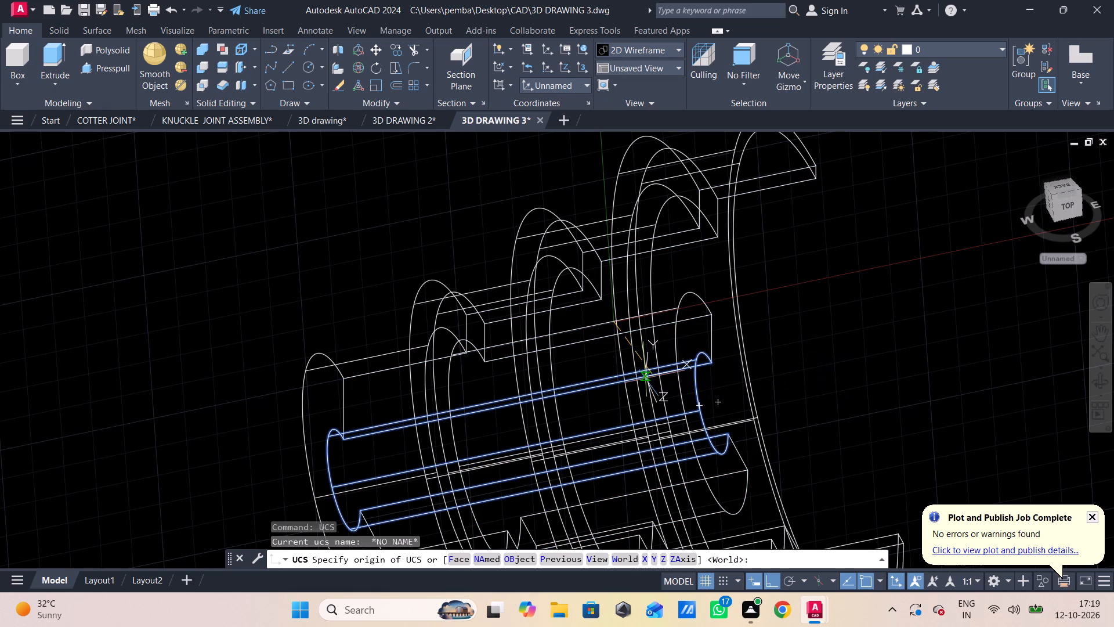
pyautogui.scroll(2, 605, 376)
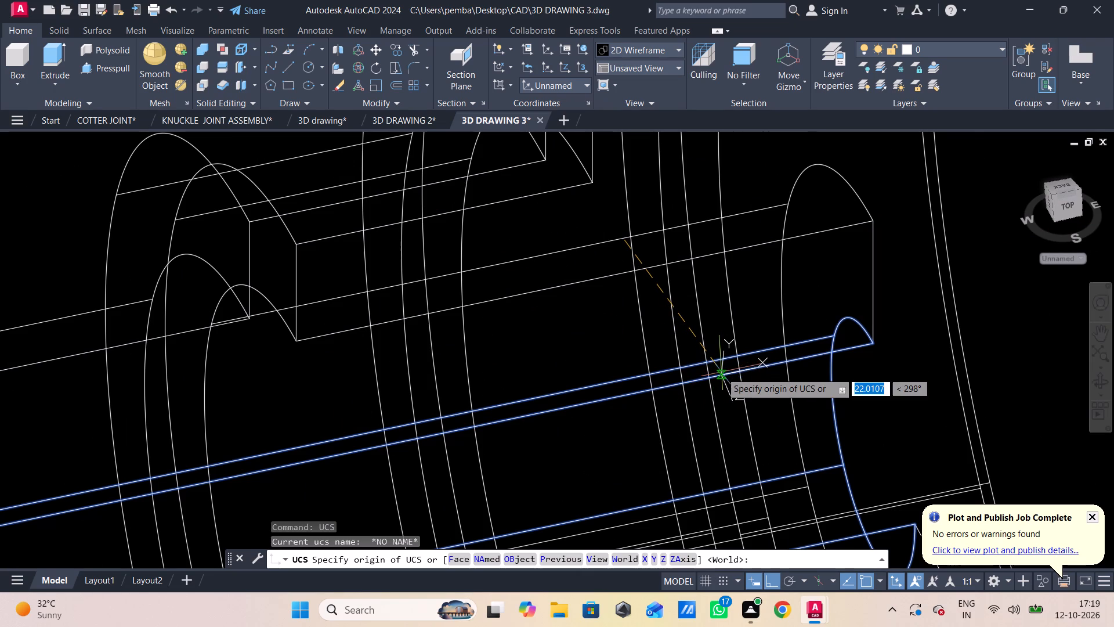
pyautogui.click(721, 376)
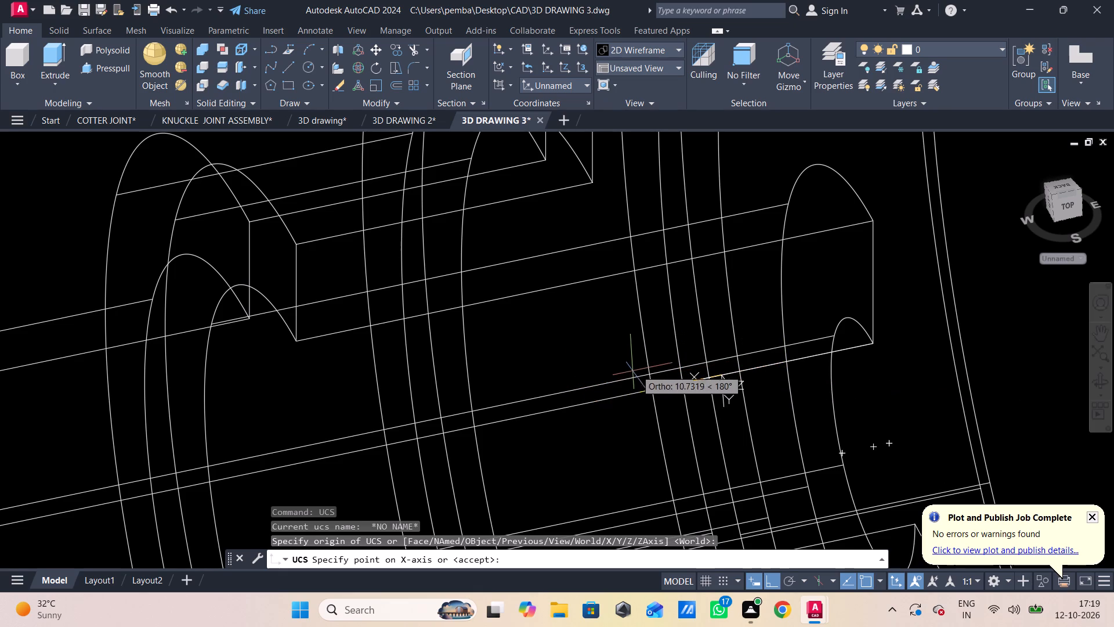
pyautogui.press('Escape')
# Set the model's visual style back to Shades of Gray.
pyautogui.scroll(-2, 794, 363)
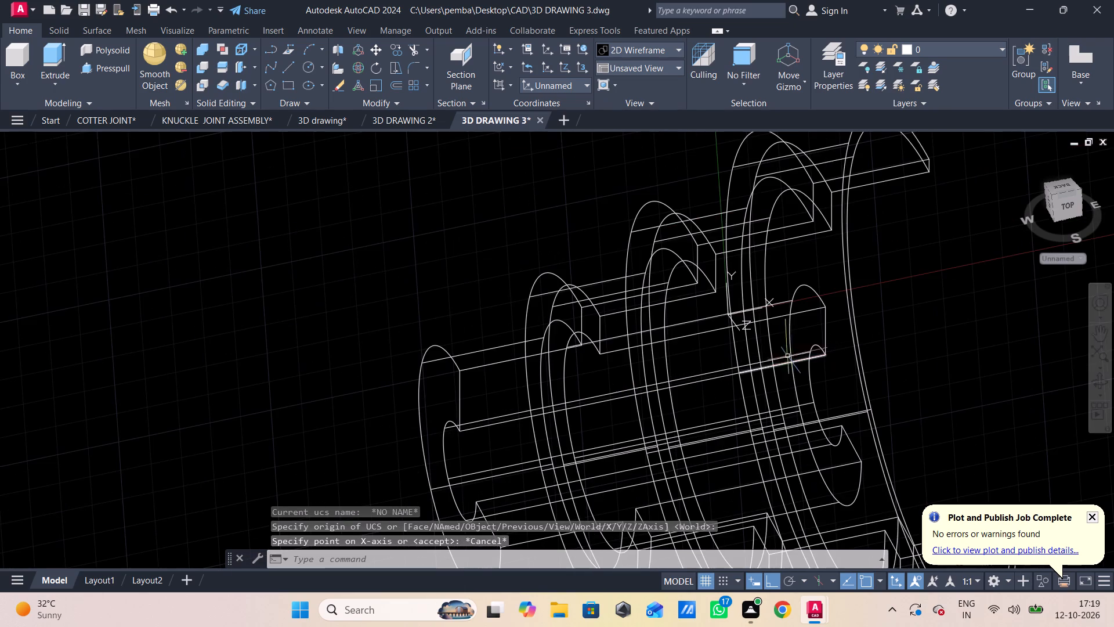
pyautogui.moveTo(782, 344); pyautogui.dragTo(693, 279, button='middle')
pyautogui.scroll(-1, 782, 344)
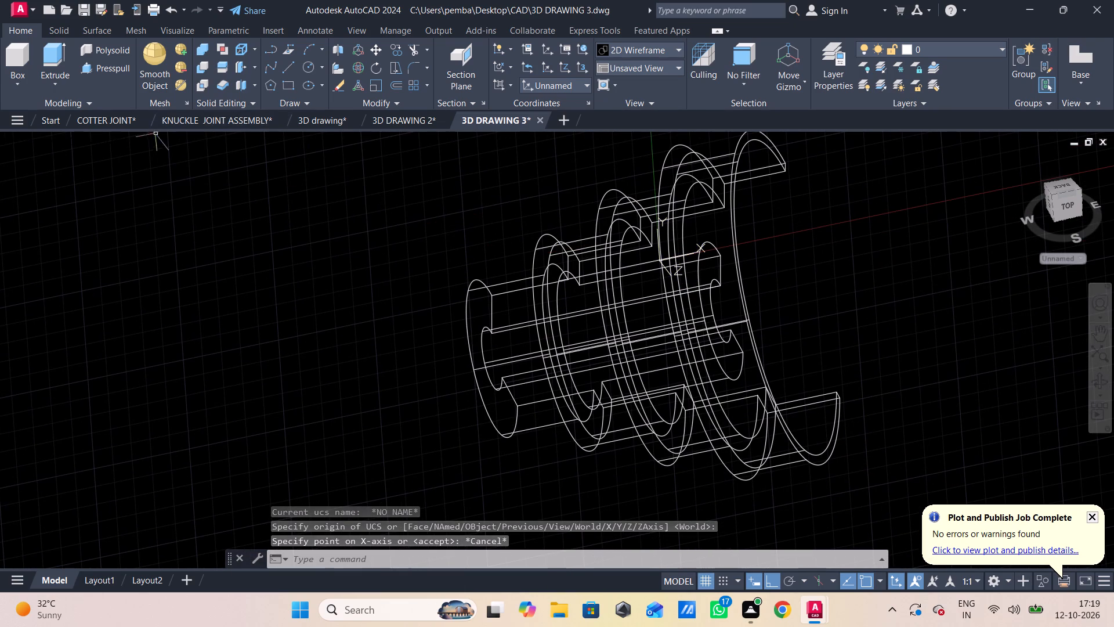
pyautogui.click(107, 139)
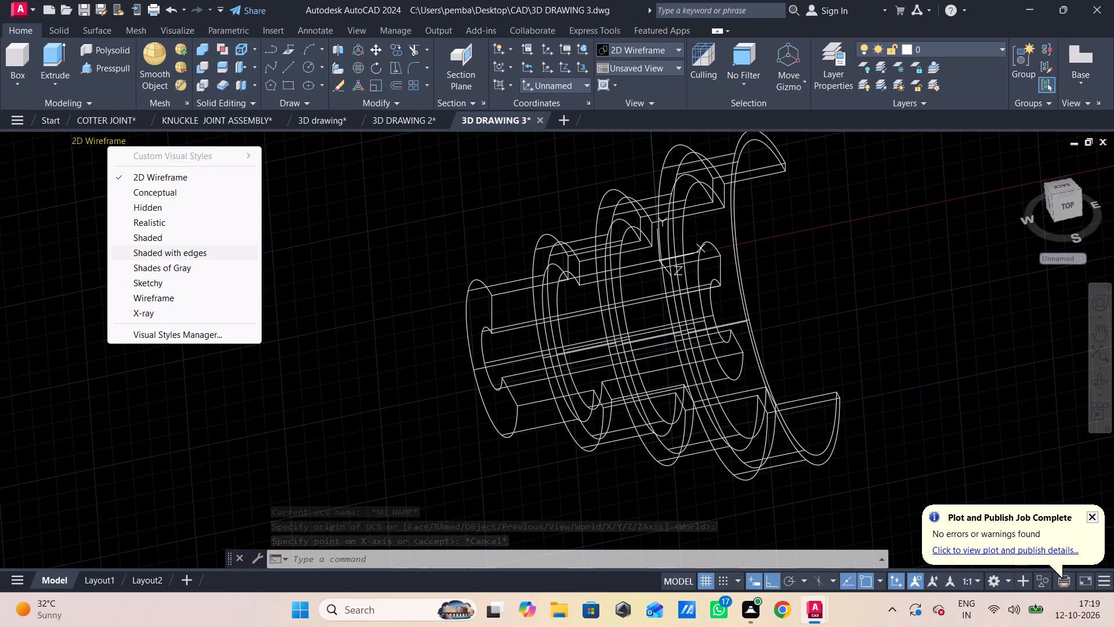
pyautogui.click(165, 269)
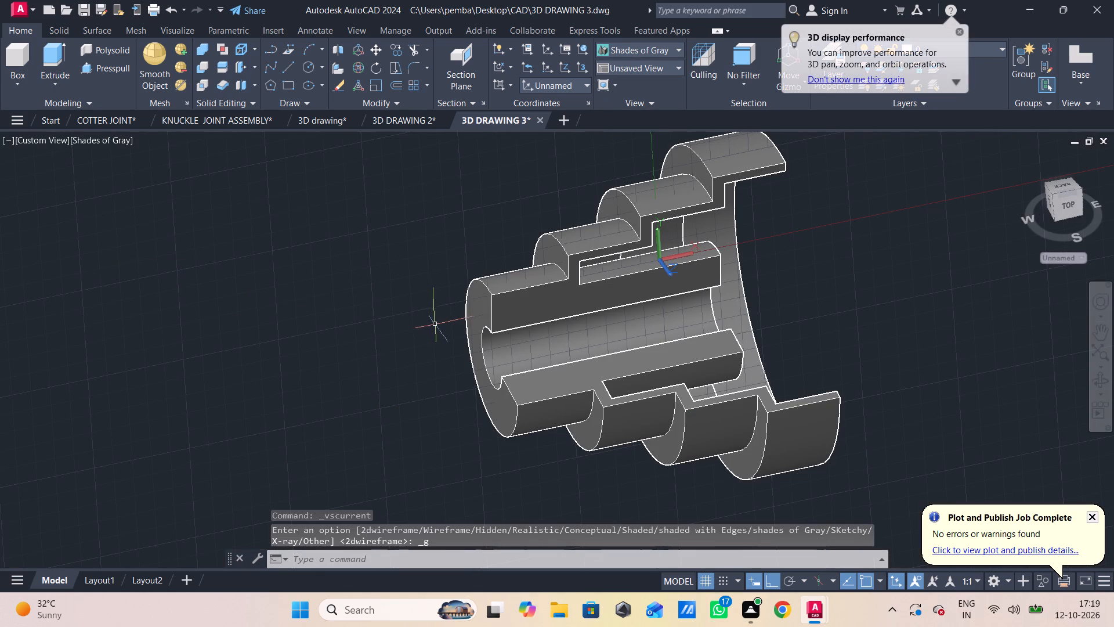
# Define a new UCS by three points, with its origin on the hub's cut face near the inner end and its X axis perpendicular to that face.
pyautogui.write('ucs')
pyautogui.press('space')
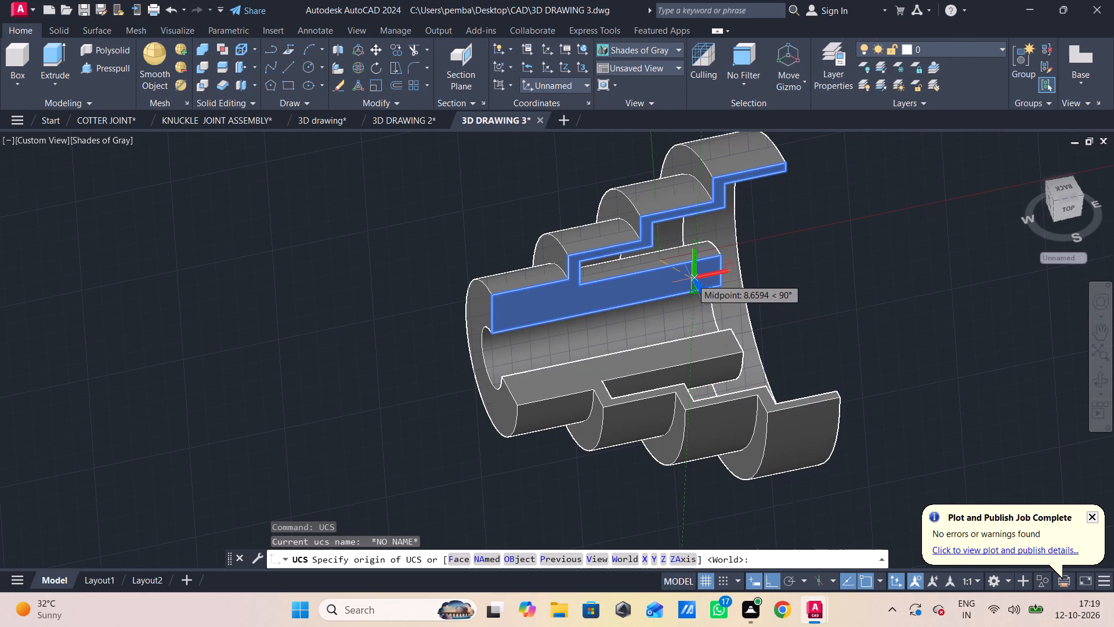
pyautogui.click(692, 279)
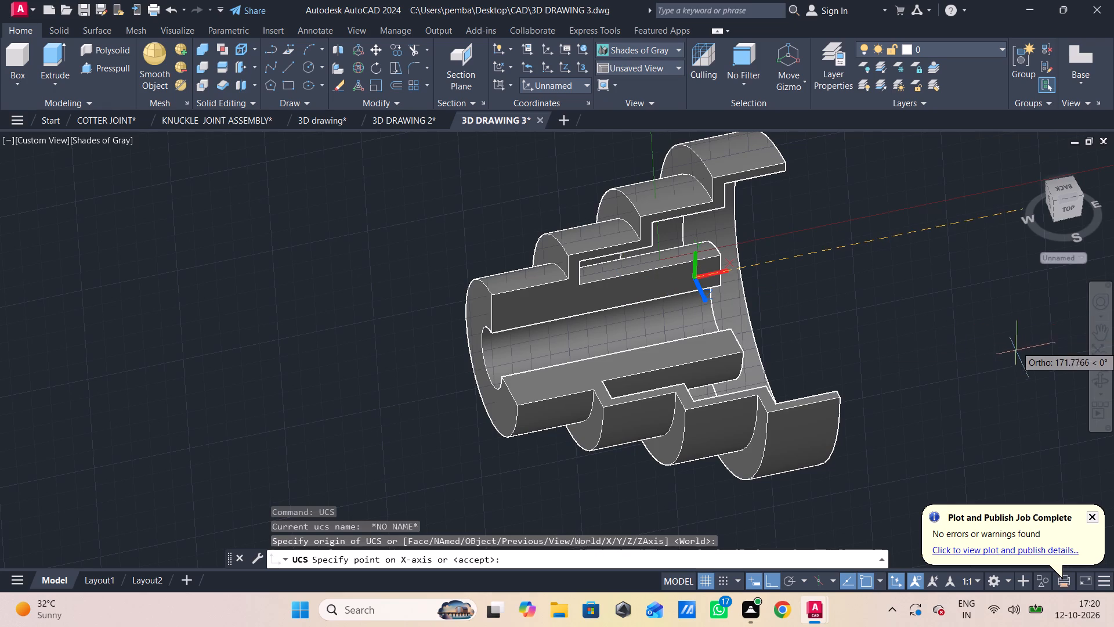
pyautogui.click(1012, 456)
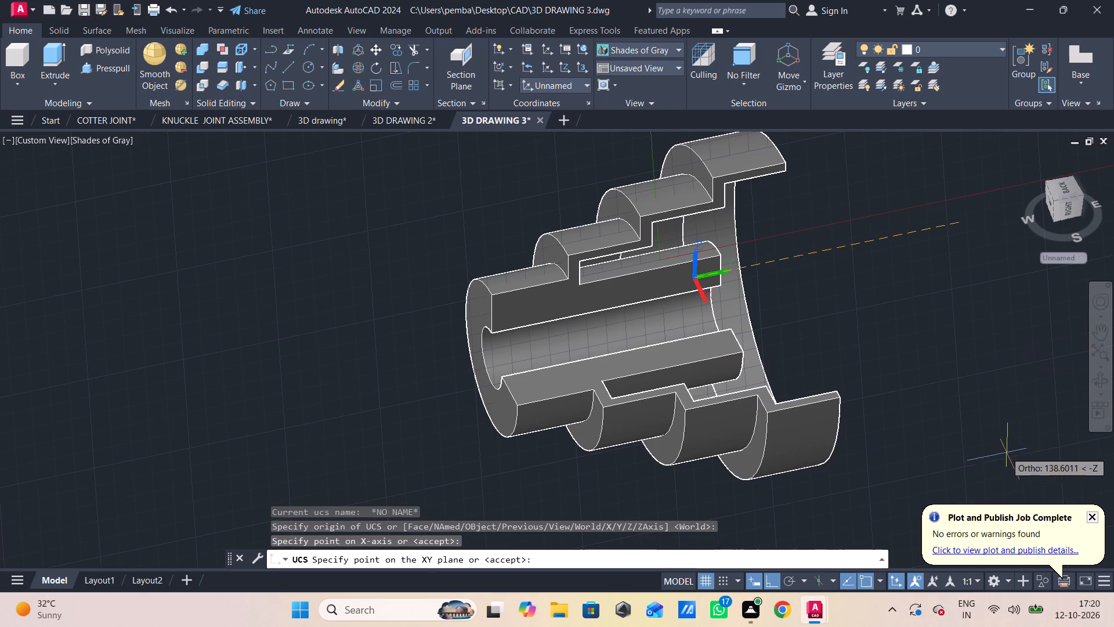
pyautogui.click(700, 233)
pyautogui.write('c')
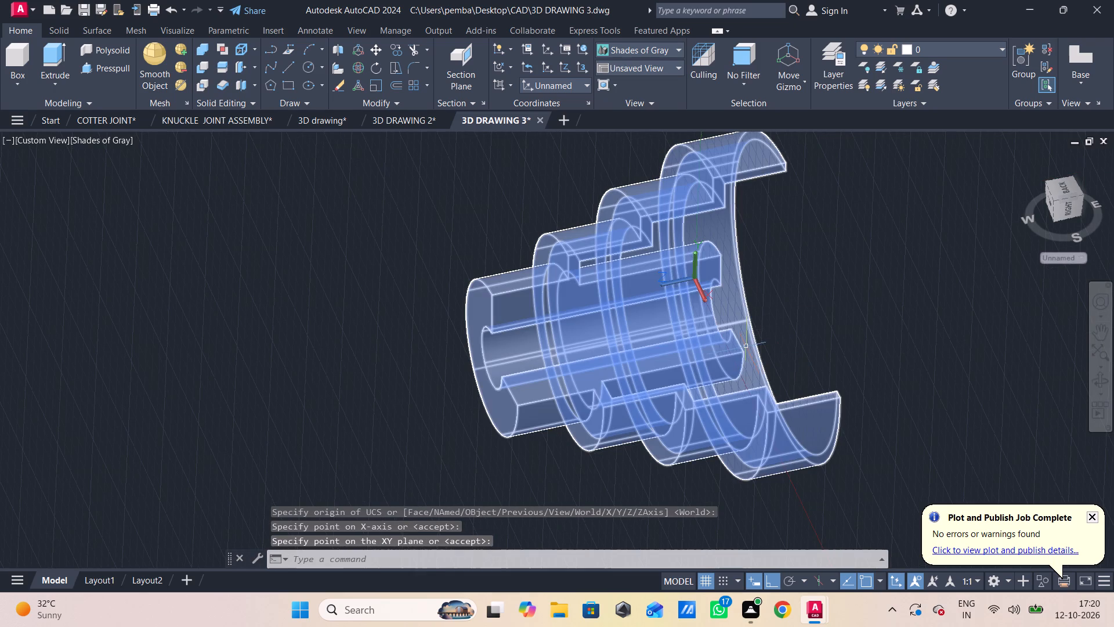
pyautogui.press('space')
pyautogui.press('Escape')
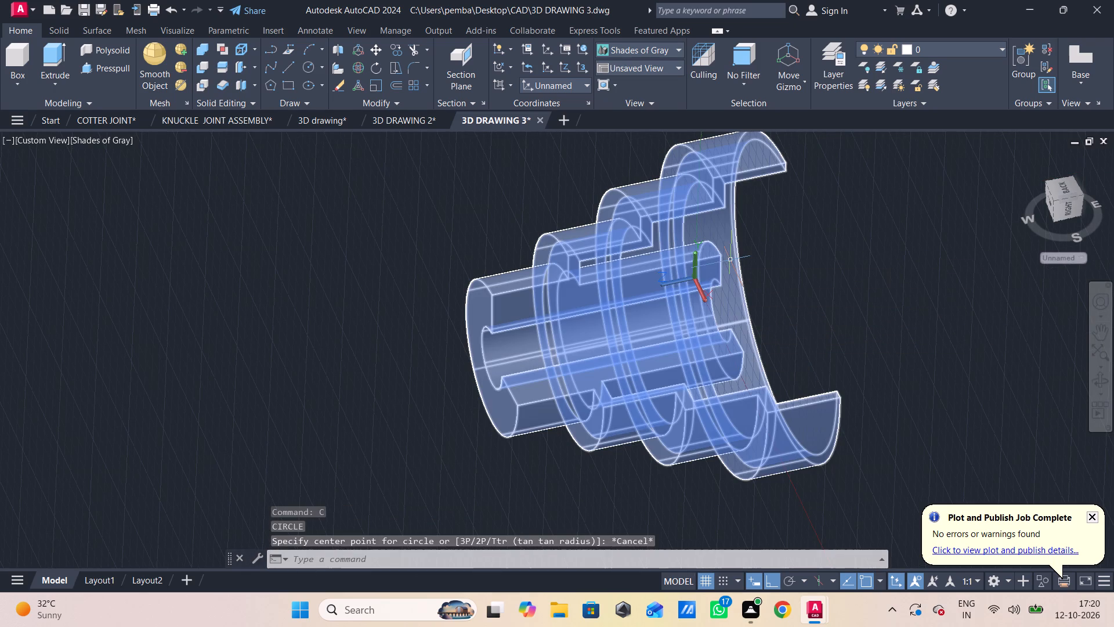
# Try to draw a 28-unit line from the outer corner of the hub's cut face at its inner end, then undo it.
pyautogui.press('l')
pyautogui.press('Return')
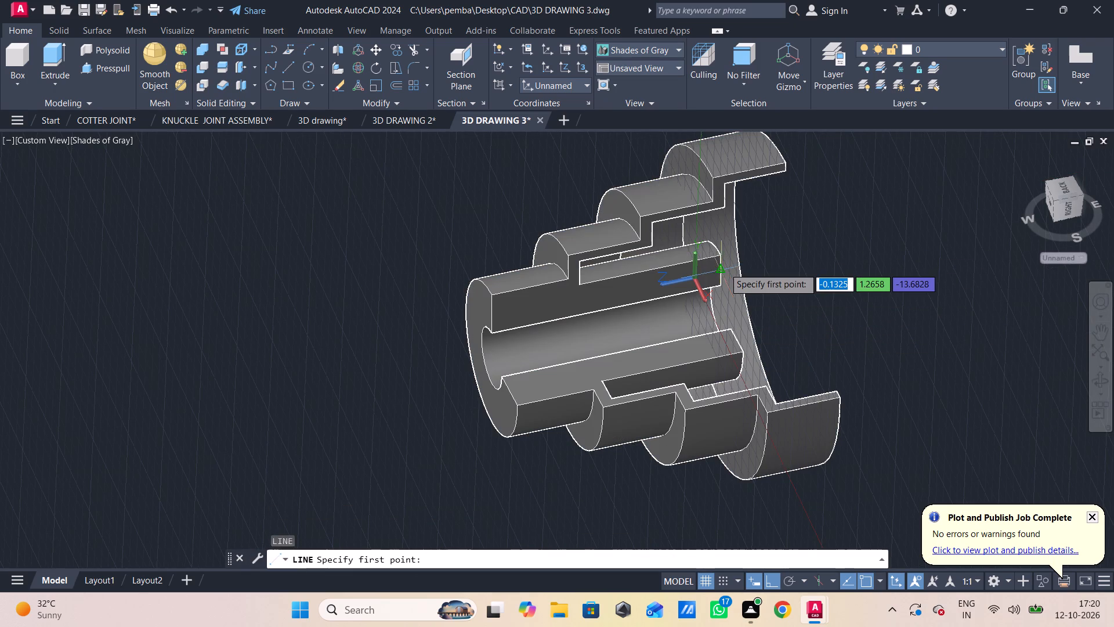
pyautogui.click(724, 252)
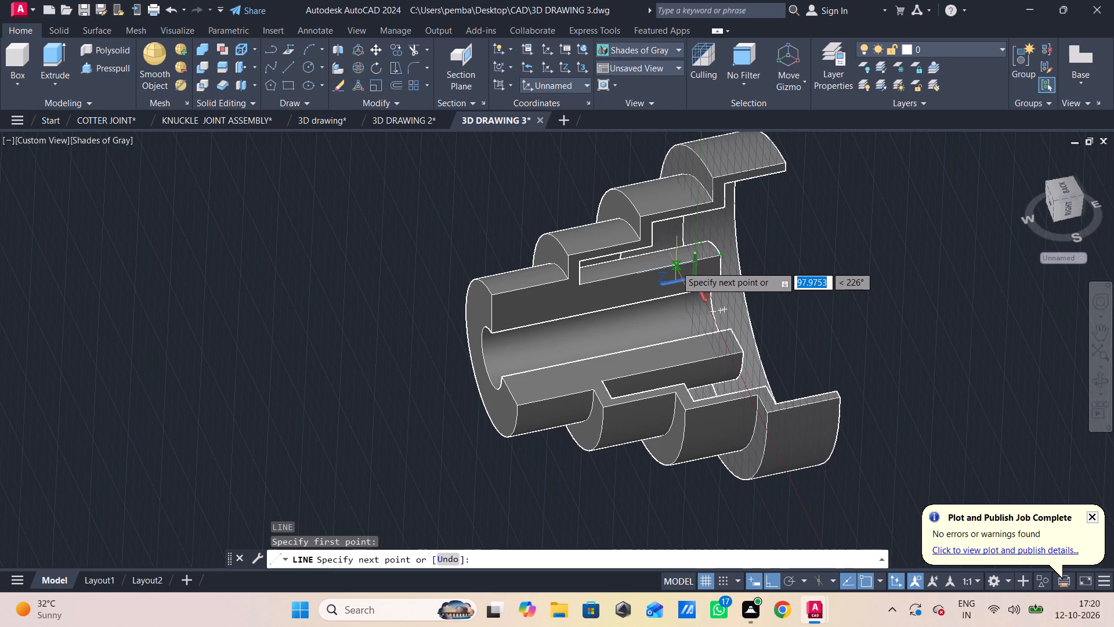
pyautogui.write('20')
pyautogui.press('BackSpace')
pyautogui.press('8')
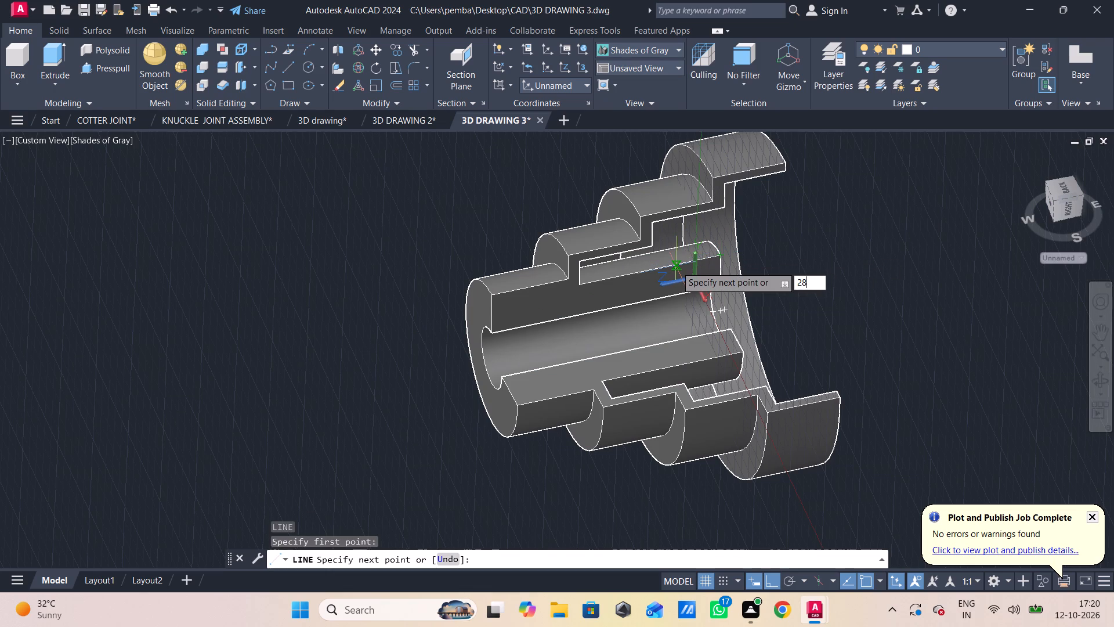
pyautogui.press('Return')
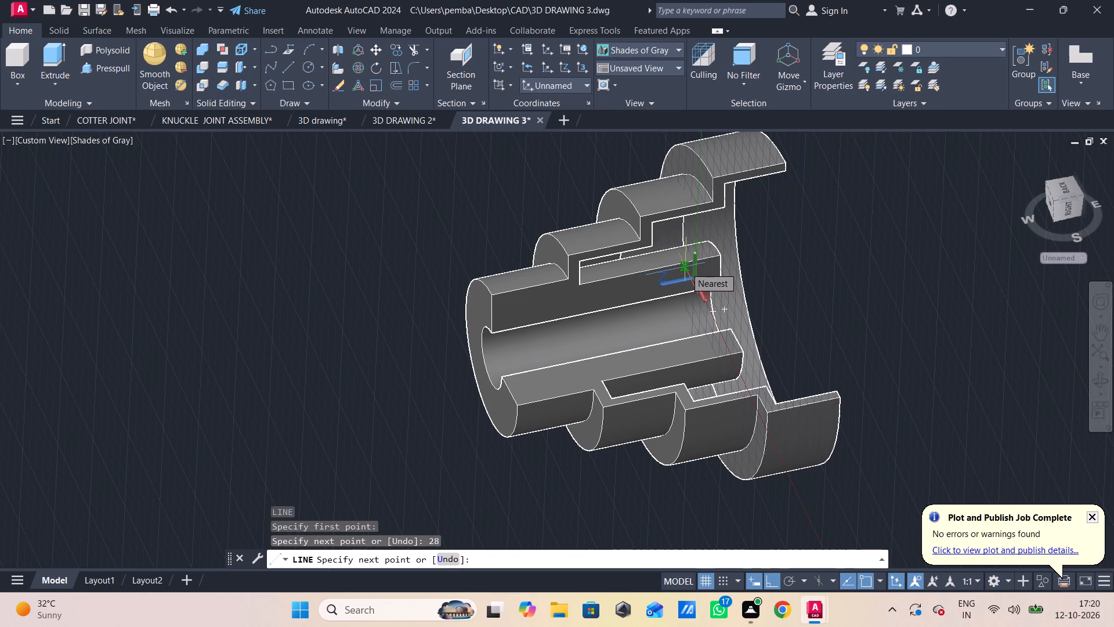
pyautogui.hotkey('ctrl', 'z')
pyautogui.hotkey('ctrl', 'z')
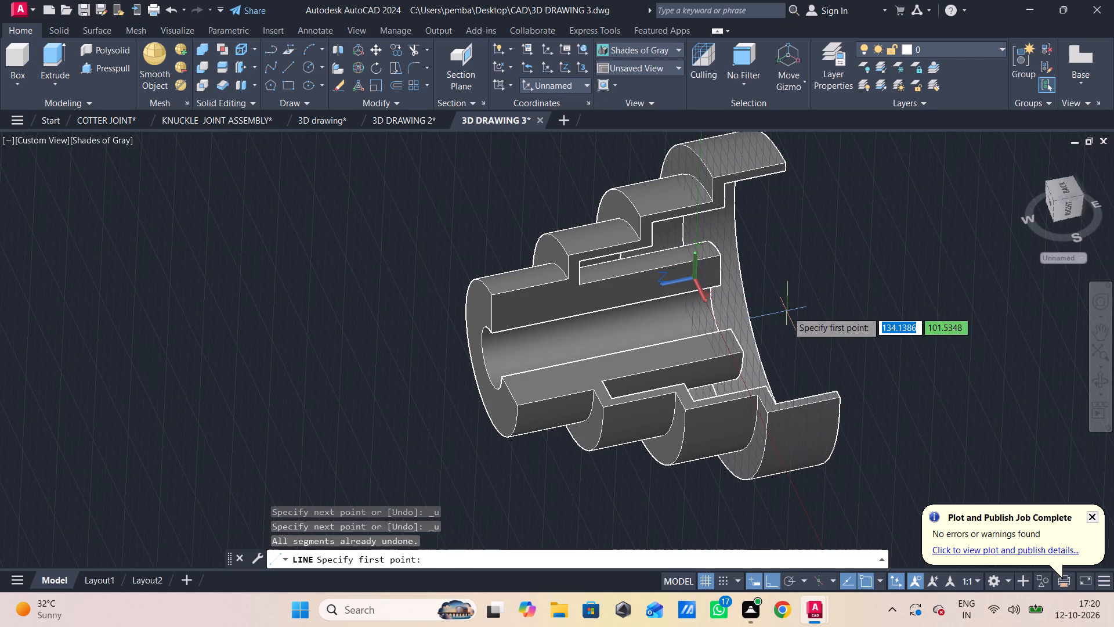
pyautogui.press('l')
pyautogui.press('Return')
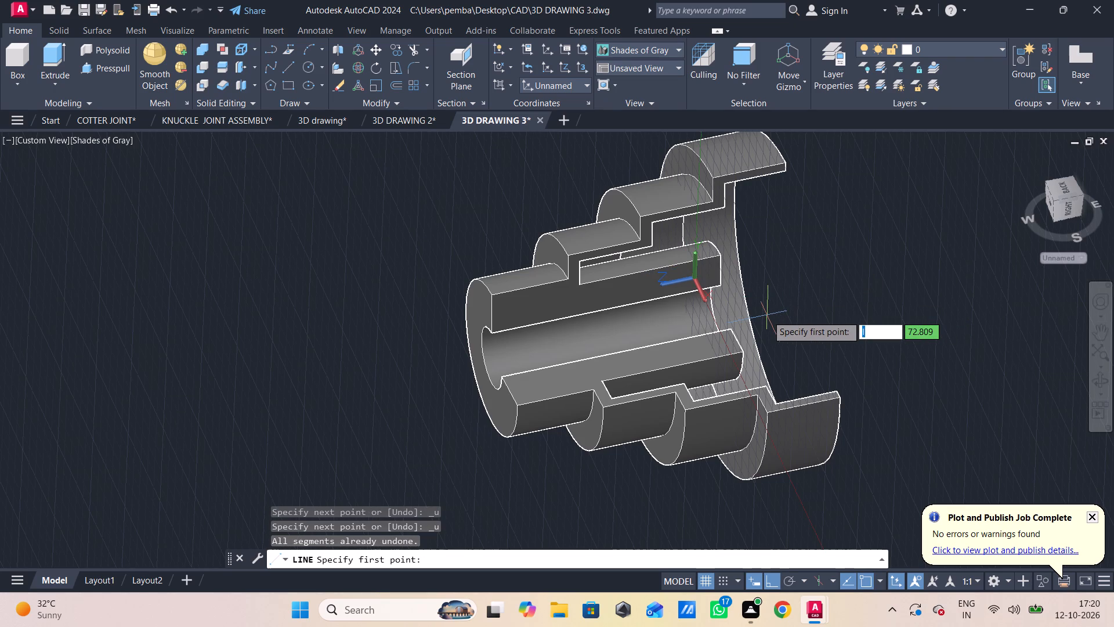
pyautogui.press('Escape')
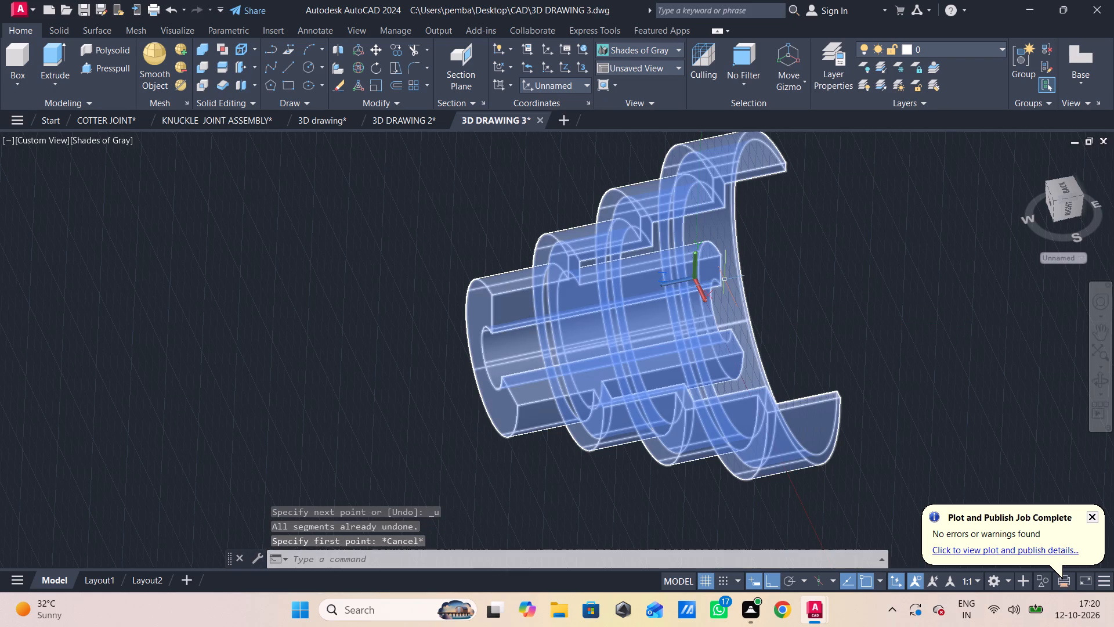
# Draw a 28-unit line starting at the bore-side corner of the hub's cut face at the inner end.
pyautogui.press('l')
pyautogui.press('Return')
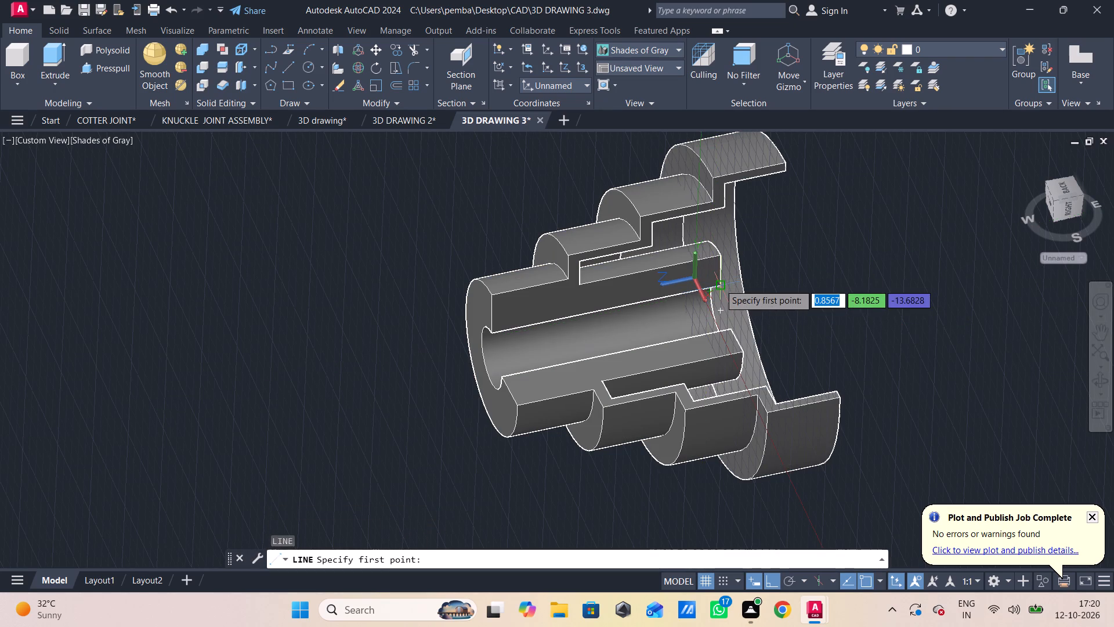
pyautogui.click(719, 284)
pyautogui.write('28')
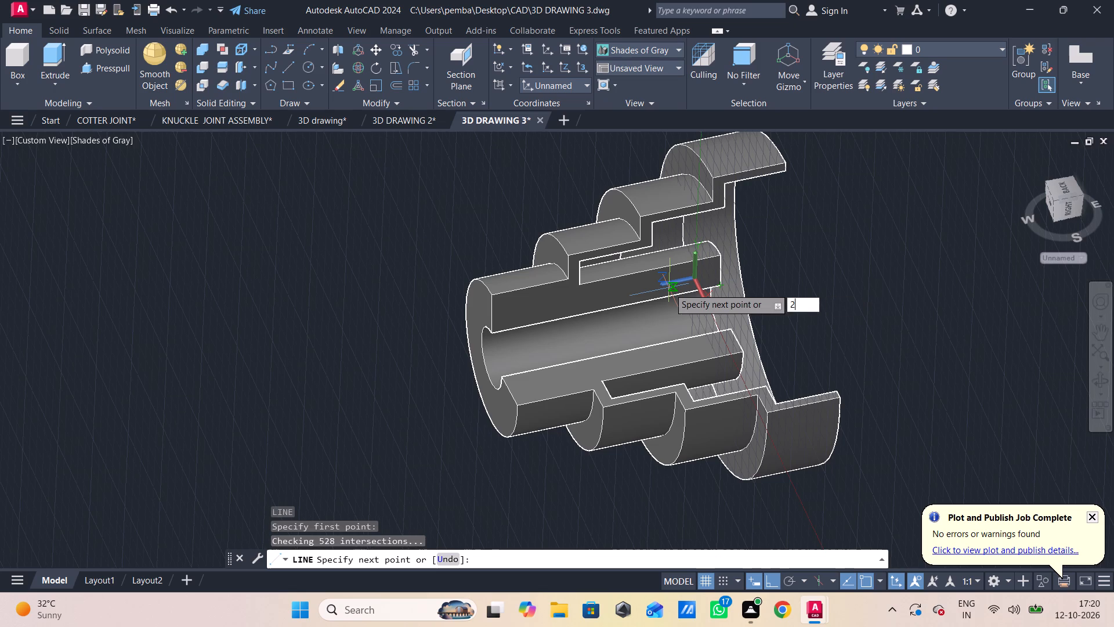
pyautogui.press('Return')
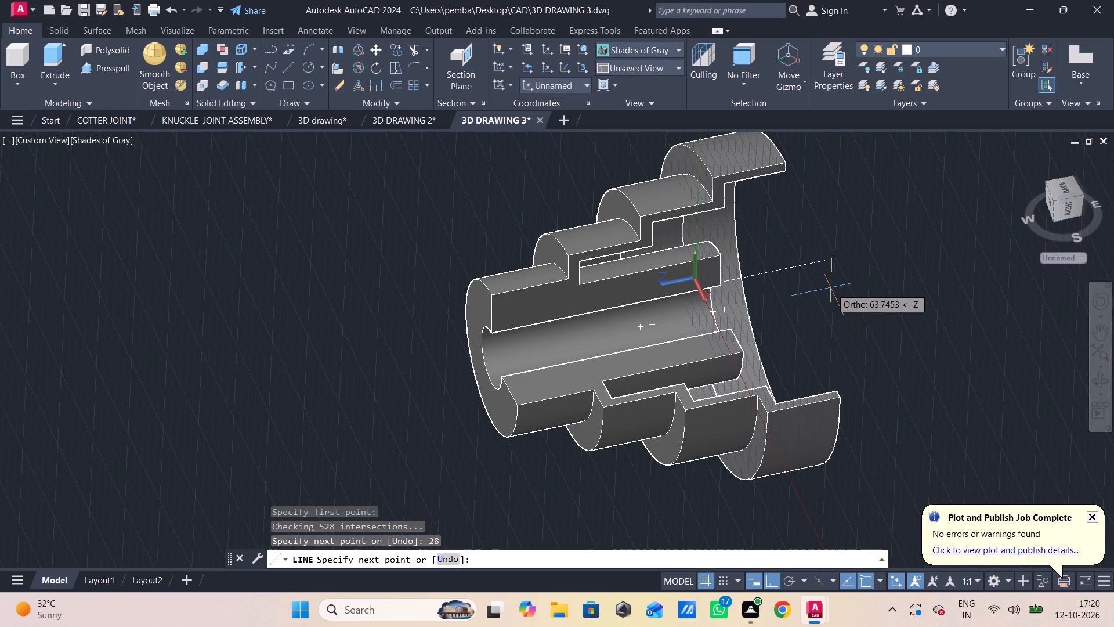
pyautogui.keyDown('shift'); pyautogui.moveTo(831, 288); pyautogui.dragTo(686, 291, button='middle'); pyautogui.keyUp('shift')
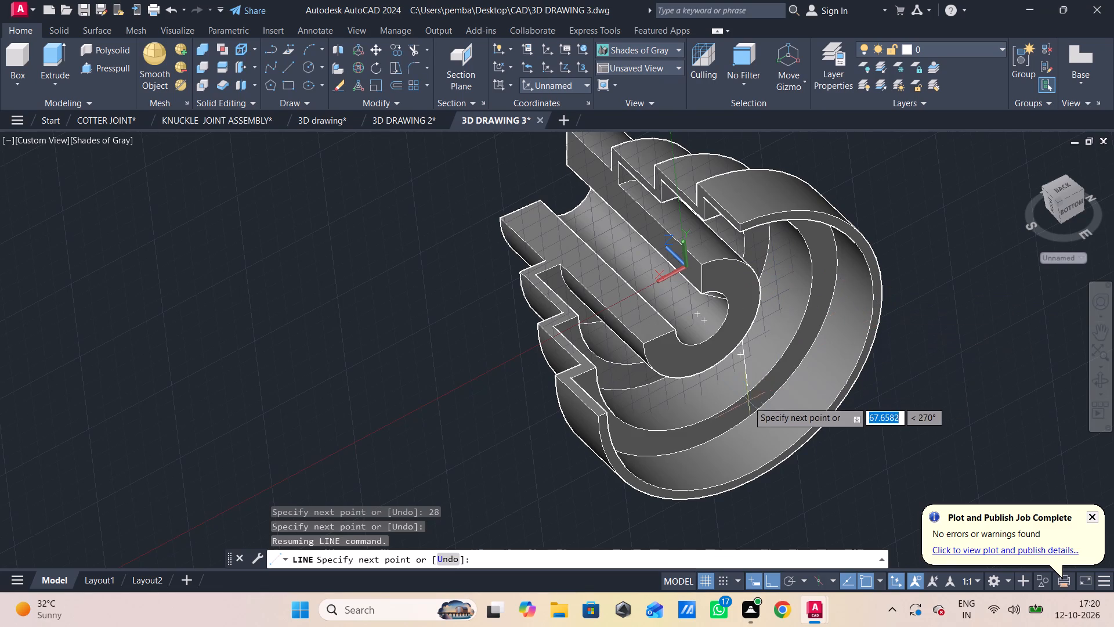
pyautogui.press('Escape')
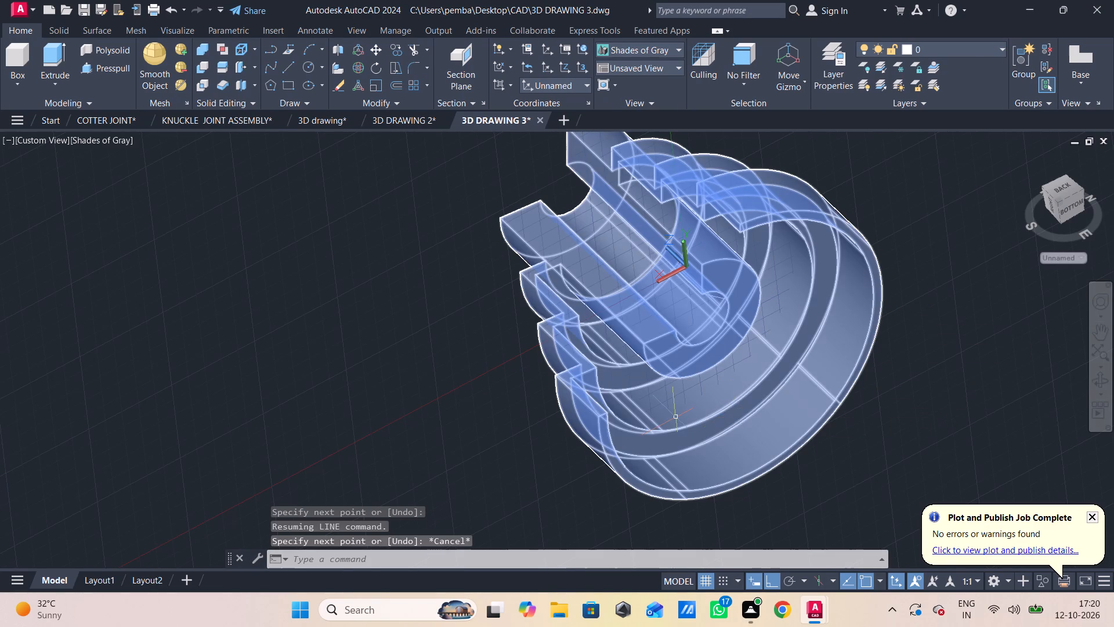
# Draw a 28-unit line along the hub cut face's bore edge, starting from the inner-end corner.
pyautogui.keyDown('shift'); pyautogui.moveTo(676, 417); pyautogui.dragTo(764, 389, button='middle'); pyautogui.keyUp('shift')
pyautogui.press('l')
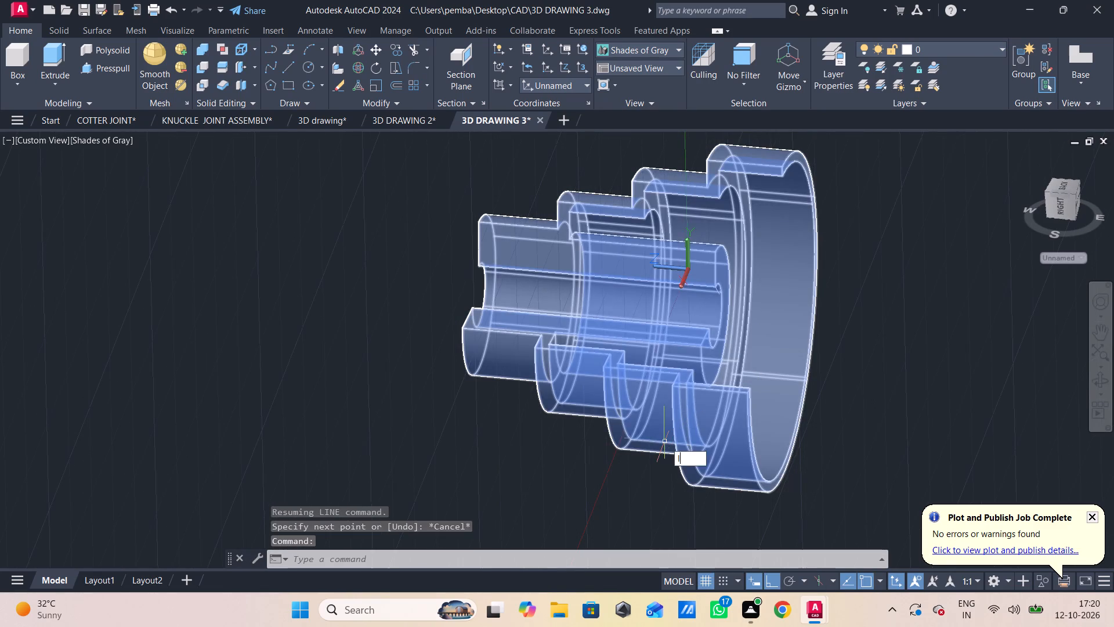
pyautogui.press('Return')
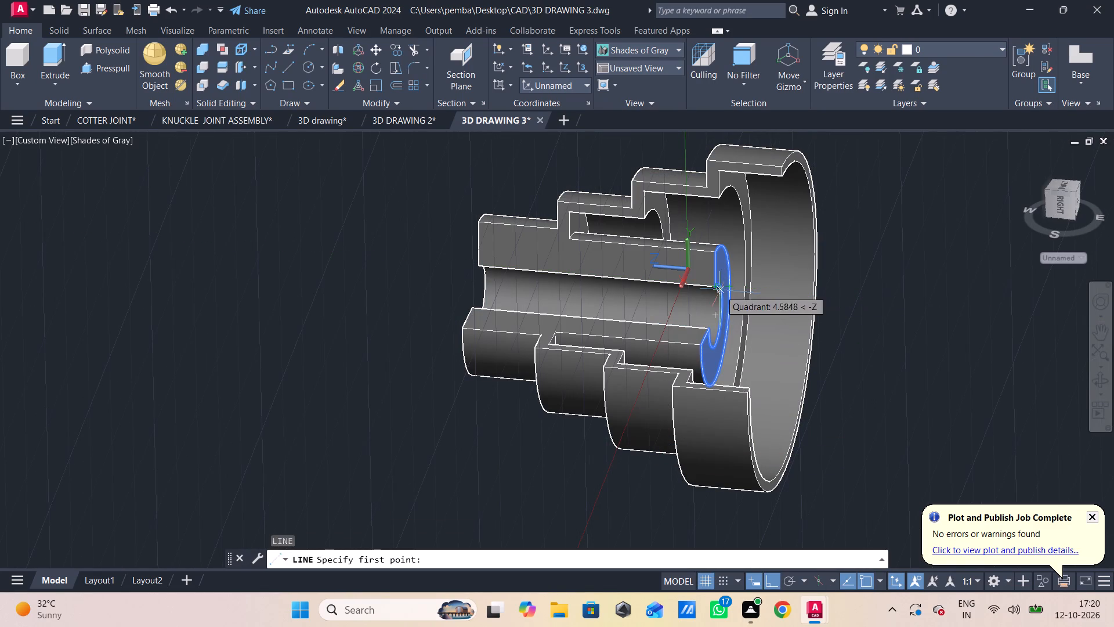
pyautogui.click(714, 292)
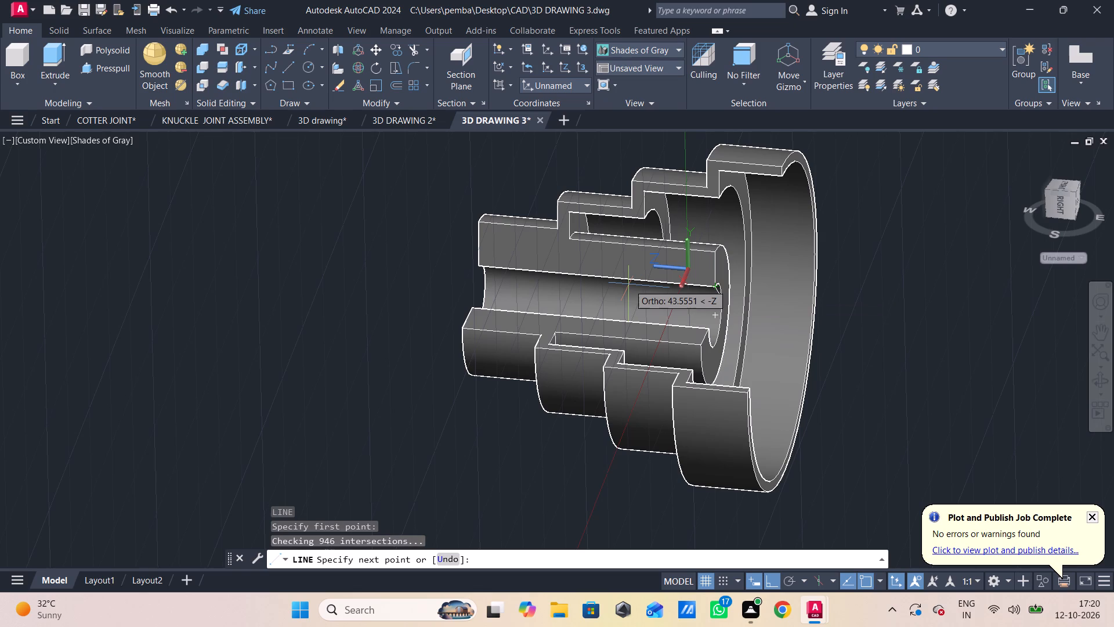
pyautogui.write('28')
pyautogui.press('Return')
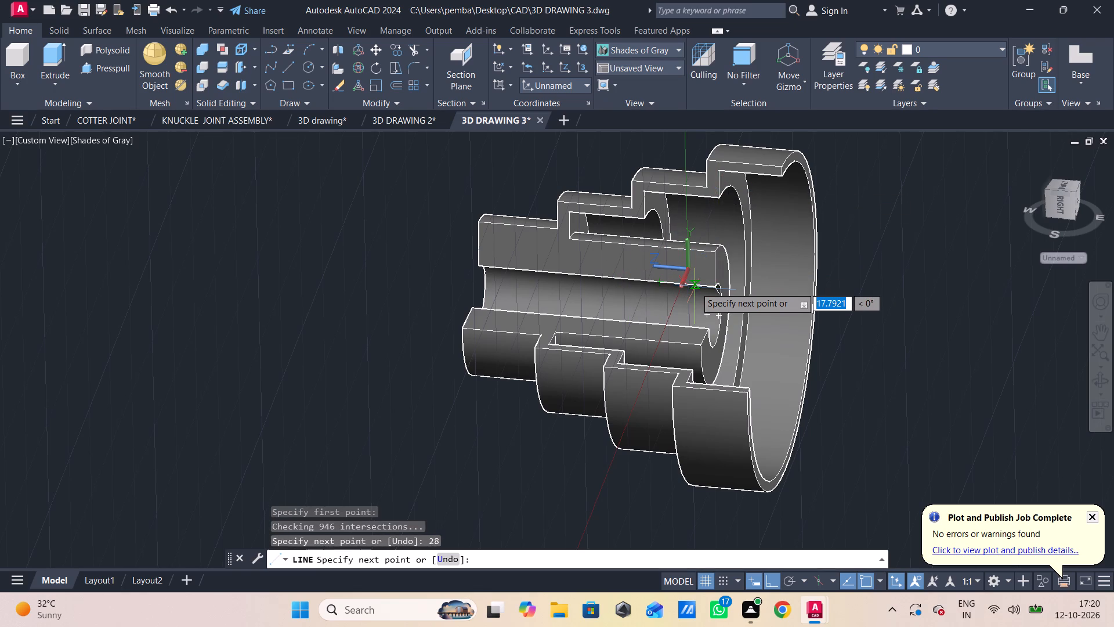
pyautogui.keyDown('shift'); pyautogui.moveTo(706, 290); pyautogui.dragTo(753, 290, button='middle'); pyautogui.keyUp('shift')
pyautogui.scroll(3, 750, 286)
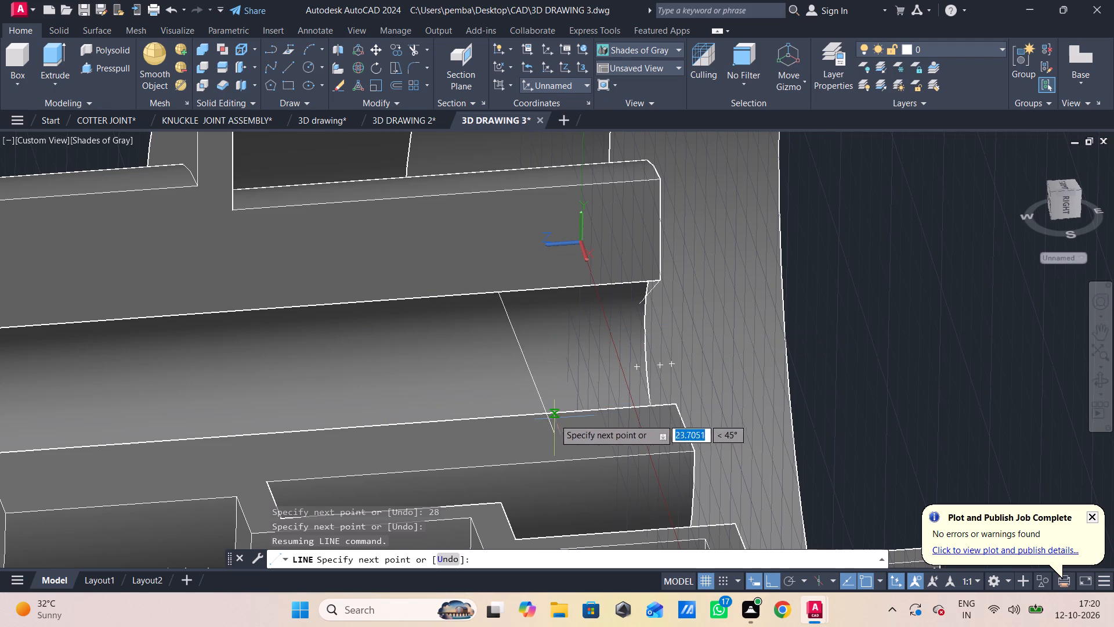
pyautogui.press('Escape')
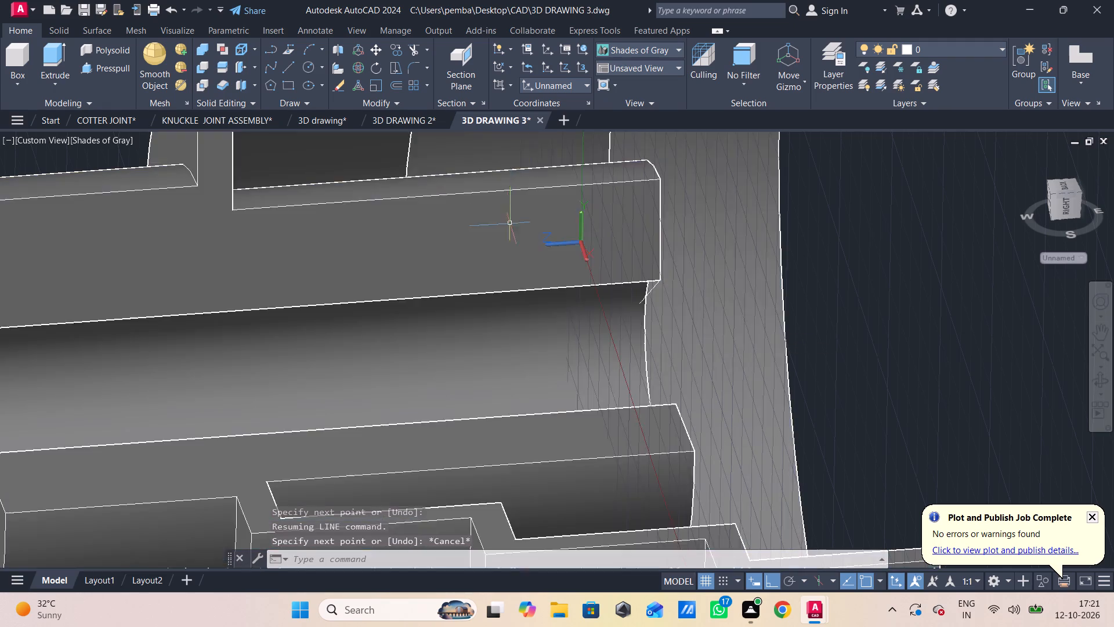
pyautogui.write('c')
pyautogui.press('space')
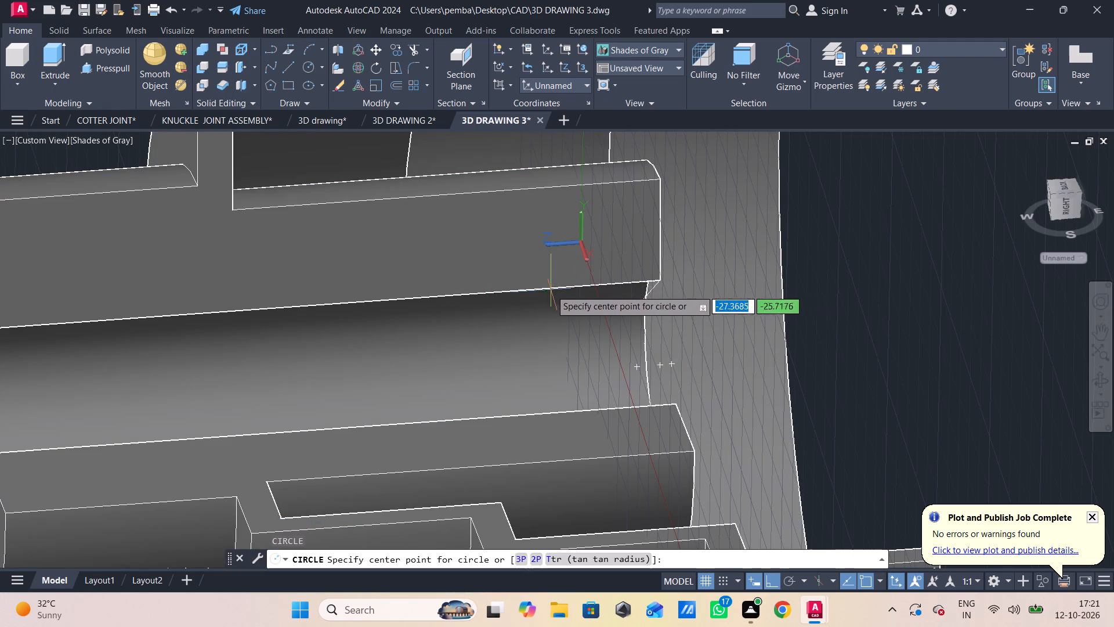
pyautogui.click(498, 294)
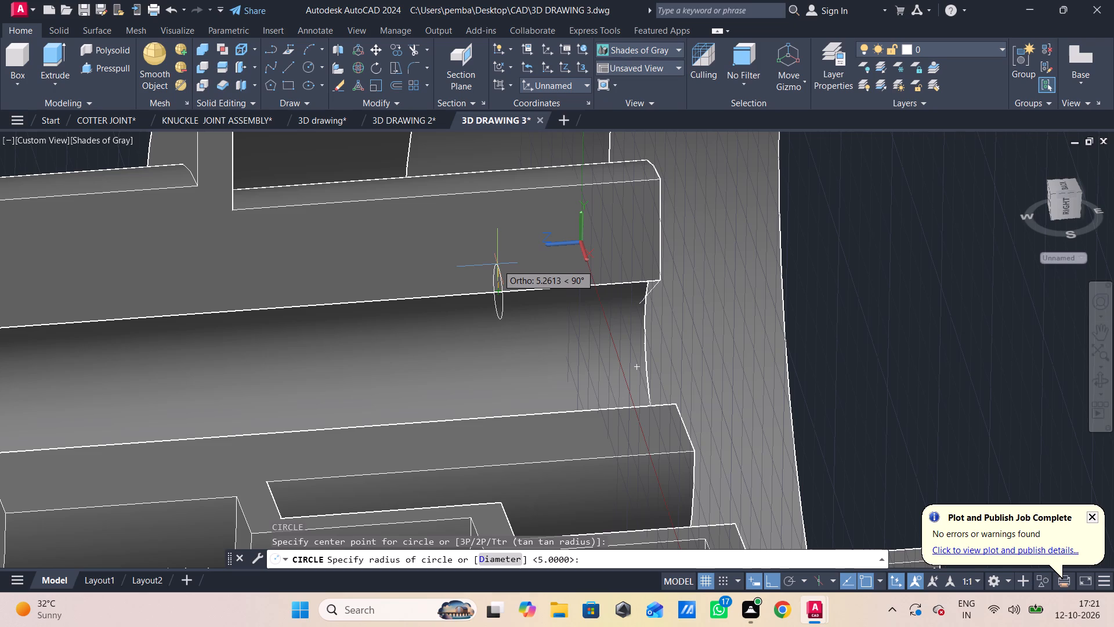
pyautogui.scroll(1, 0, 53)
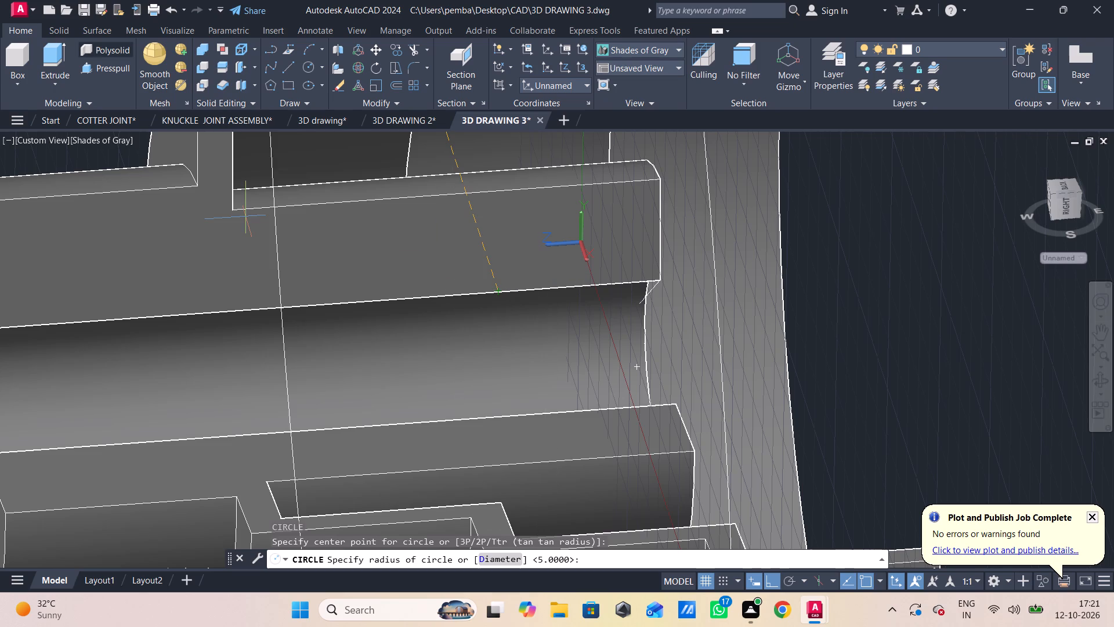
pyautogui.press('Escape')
# Erase the stray diagonal line that crosses the hub's inner end face from the bore-side corner.
pyautogui.scroll(-1, 276, 242)
pyautogui.moveTo(483, 310); pyautogui.dragTo(394, 336, button='middle')
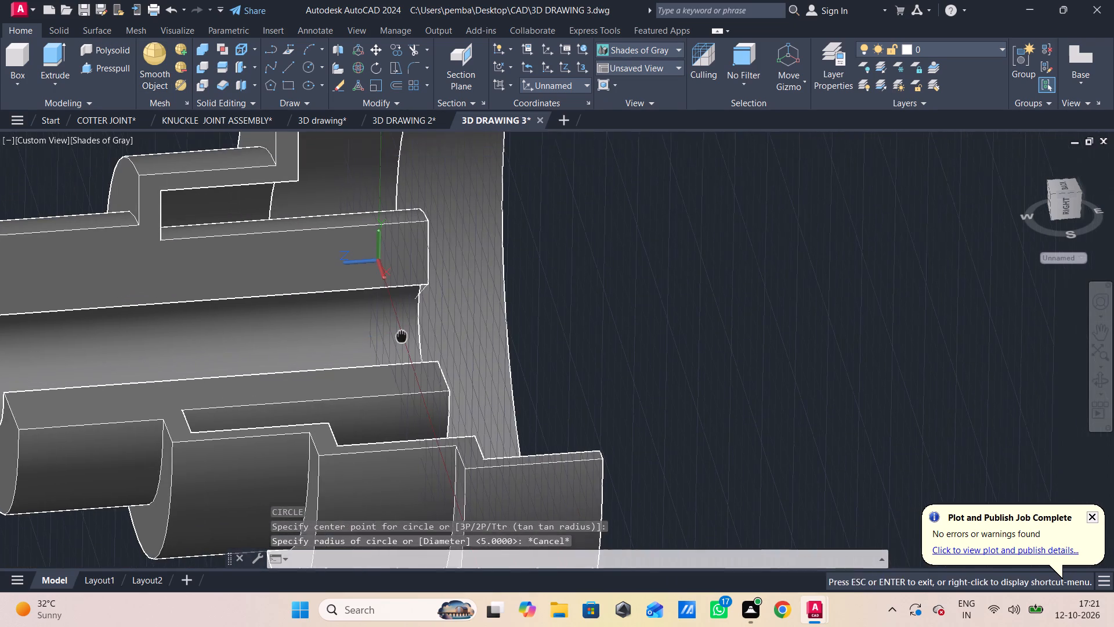
pyautogui.moveTo(394, 336); pyautogui.dragTo(375, 336, button='middle')
pyautogui.scroll(1, 327, 336)
pyautogui.scroll(-2, 327, 327)
pyautogui.moveTo(311, 325); pyautogui.dragTo(295, 277, button='middle')
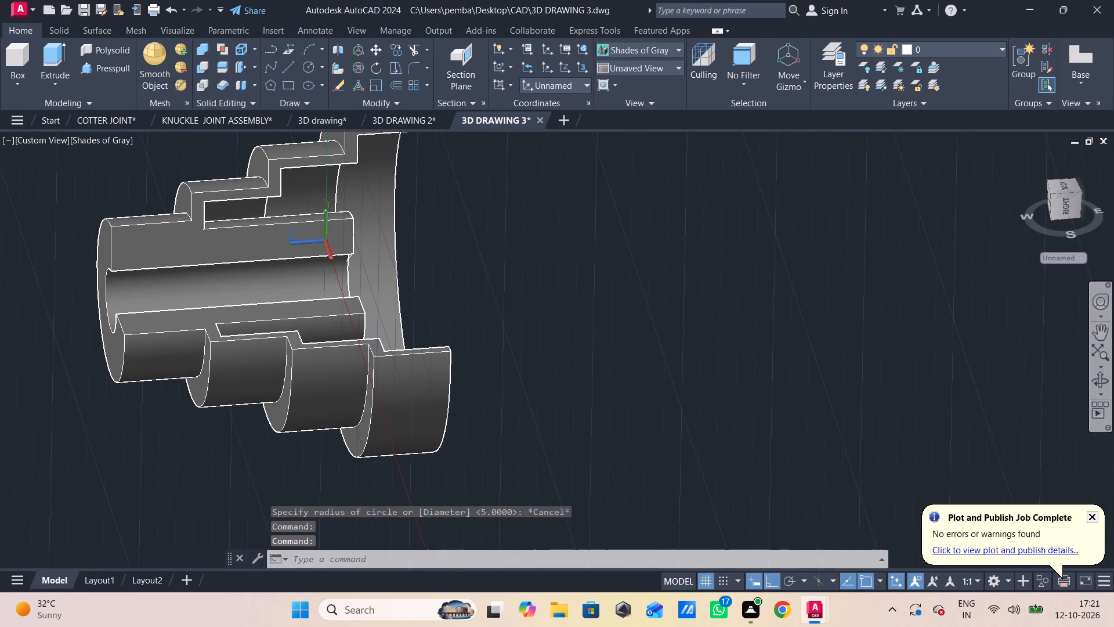
pyautogui.click(1098, 385)
pyautogui.moveTo(626, 411); pyautogui.dragTo(734, 400)
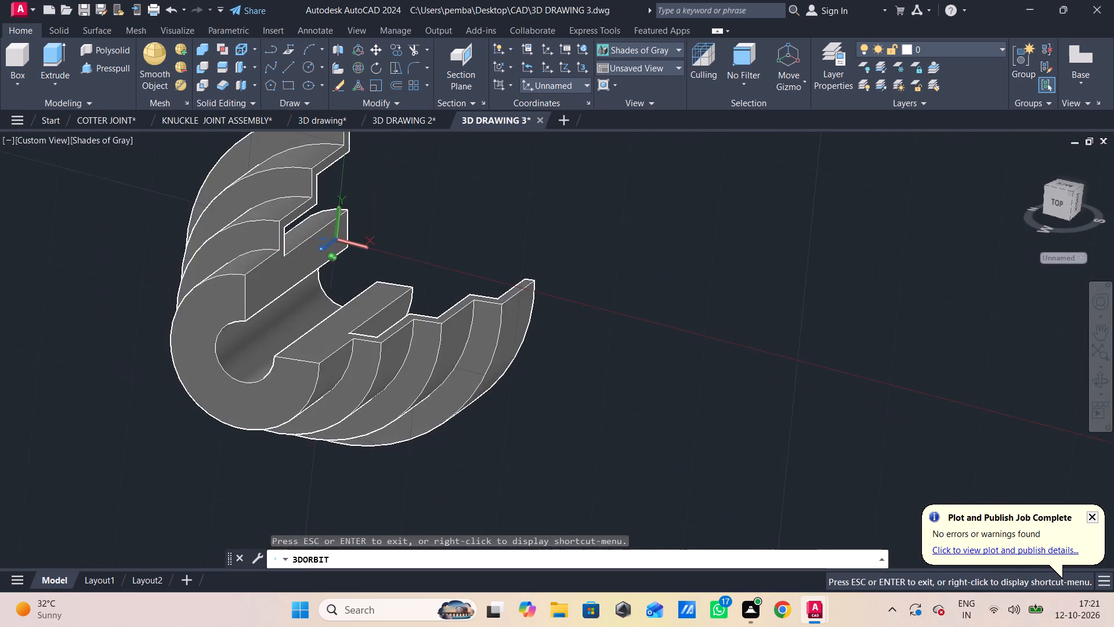
pyautogui.moveTo(734, 400); pyautogui.dragTo(510, 348)
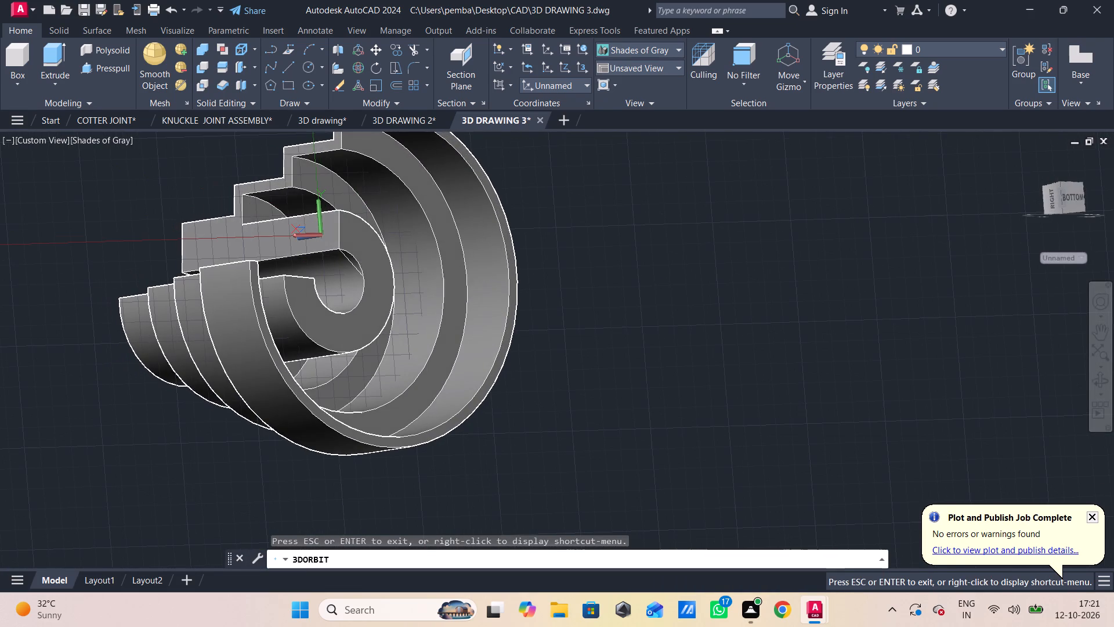
pyautogui.press('Escape')
pyautogui.scroll(3, 422, 304)
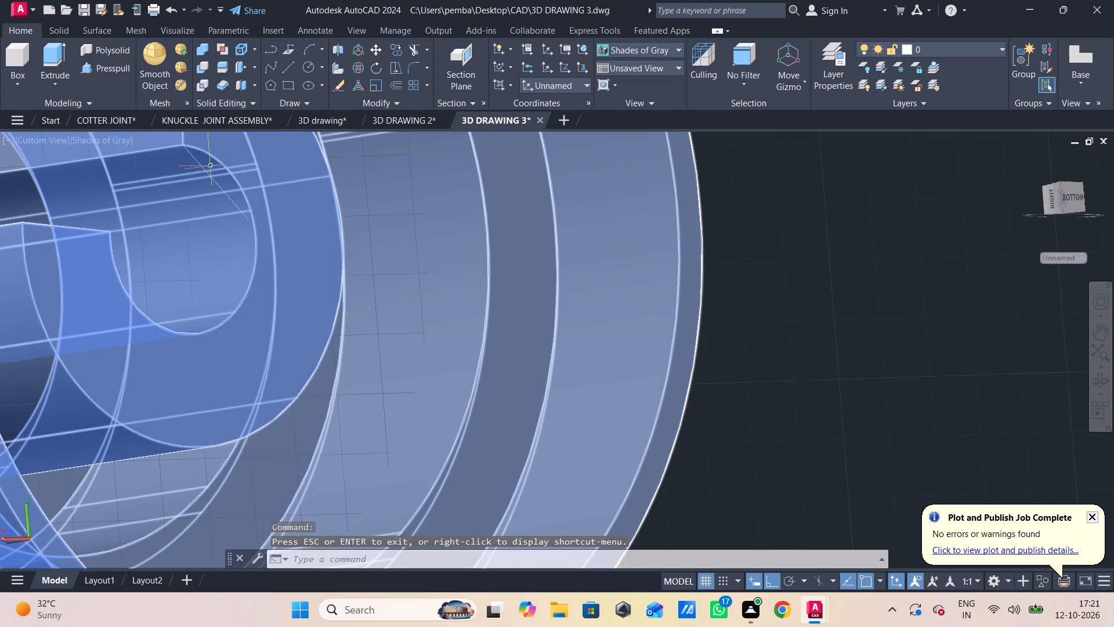
pyautogui.click(215, 184)
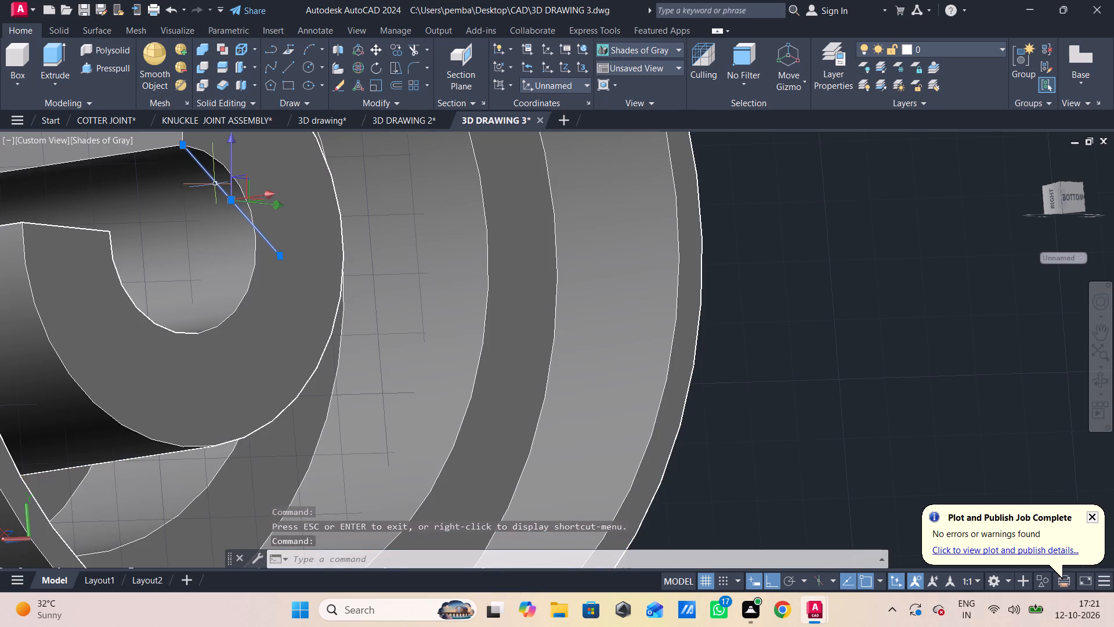
pyautogui.press('Delete')
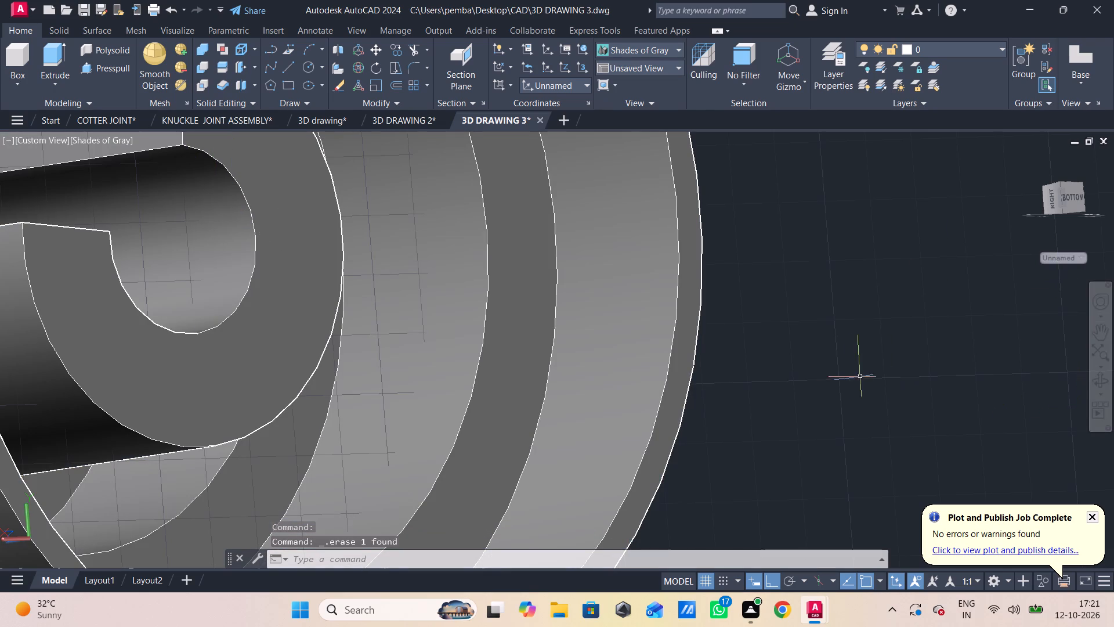
# Examine the hub's cut faces, bore and inner end from several angles.
pyautogui.keyDown('shift'); pyautogui.scroll(-1, 350, 418); pyautogui.keyUp('shift')
pyautogui.keyDown('shift'); pyautogui.moveTo(350, 419); pyautogui.dragTo(570, 469, button='middle'); pyautogui.keyUp('shift')
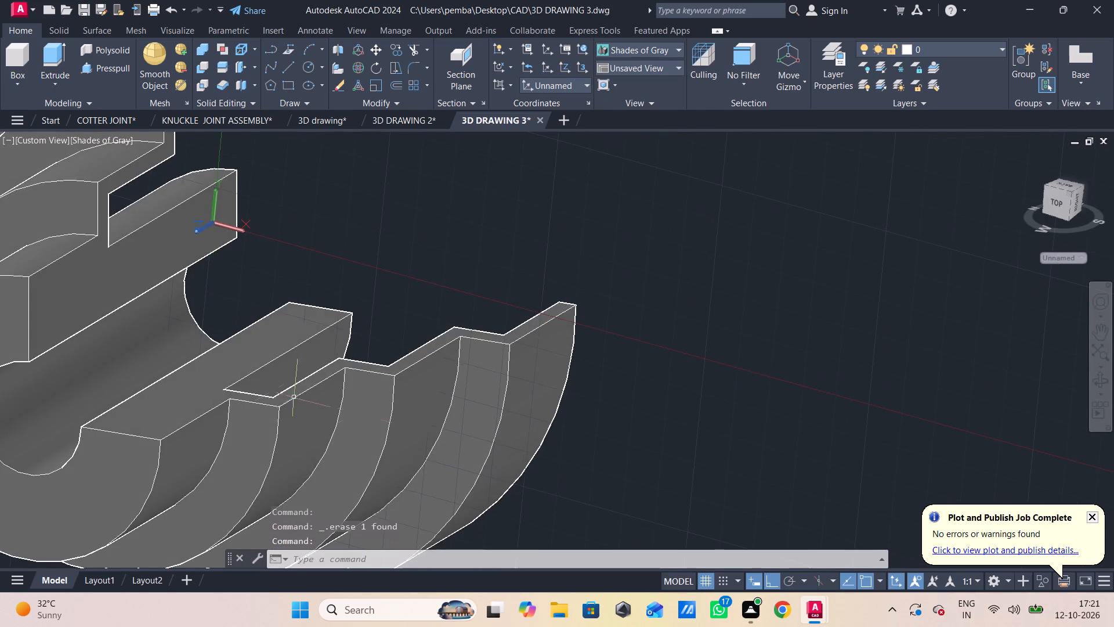
pyautogui.keyDown('shift'); pyautogui.scroll(2, 273, 388); pyautogui.keyUp('shift')
pyautogui.keyDown('shift'); pyautogui.moveTo(278, 316); pyautogui.dragTo(462, 236, button='middle'); pyautogui.keyUp('shift')
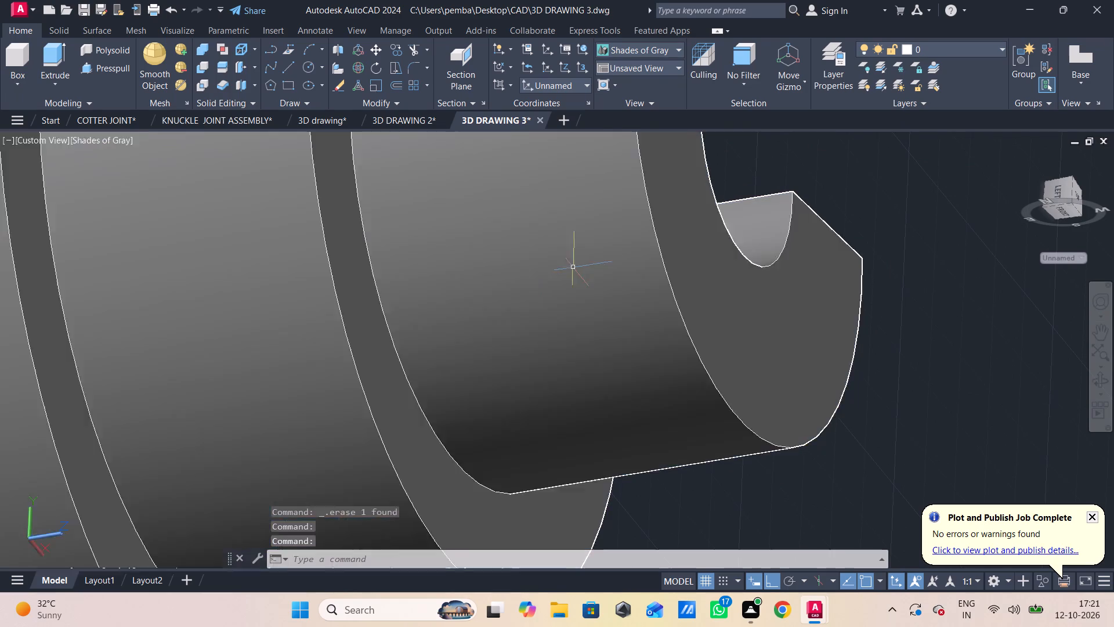
pyautogui.keyDown('shift'); pyautogui.moveTo(508, 311); pyautogui.dragTo(310, 434, button='middle'); pyautogui.keyUp('shift')
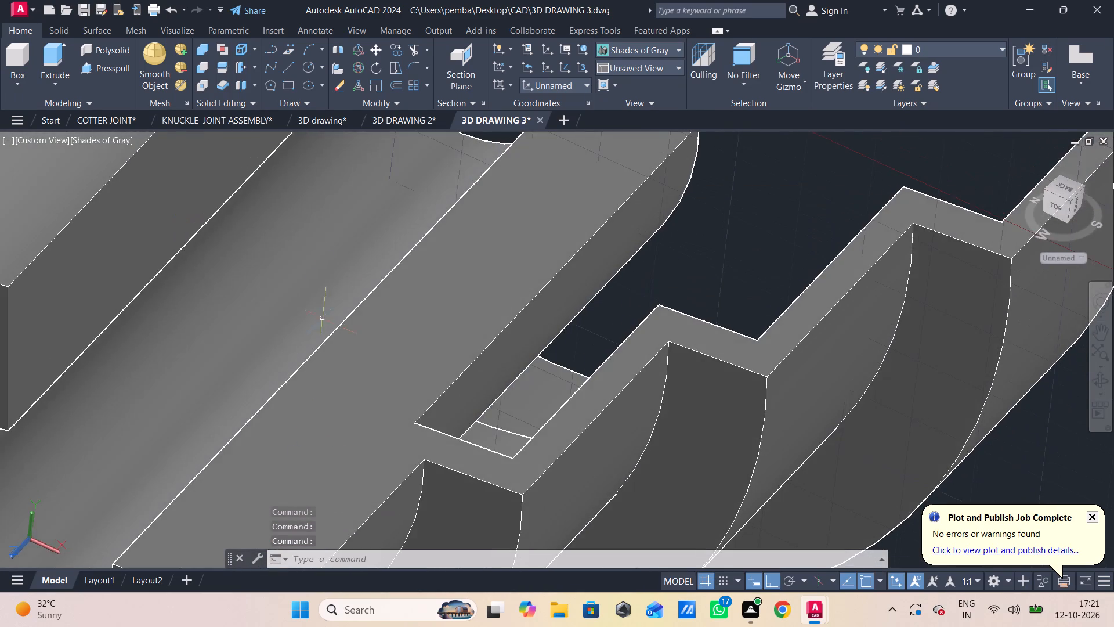
pyautogui.keyDown('shift'); pyautogui.scroll(2, 324, 245); pyautogui.keyUp('shift')
pyautogui.keyDown('shift'); pyautogui.scroll(-3, 368, 236); pyautogui.keyUp('shift')
pyautogui.keyDown('shift'); pyautogui.moveTo(430, 238); pyautogui.dragTo(357, 280, button='middle'); pyautogui.keyUp('shift')
pyautogui.keyDown('shift'); pyautogui.scroll(-1, 384, 312); pyautogui.keyUp('shift')
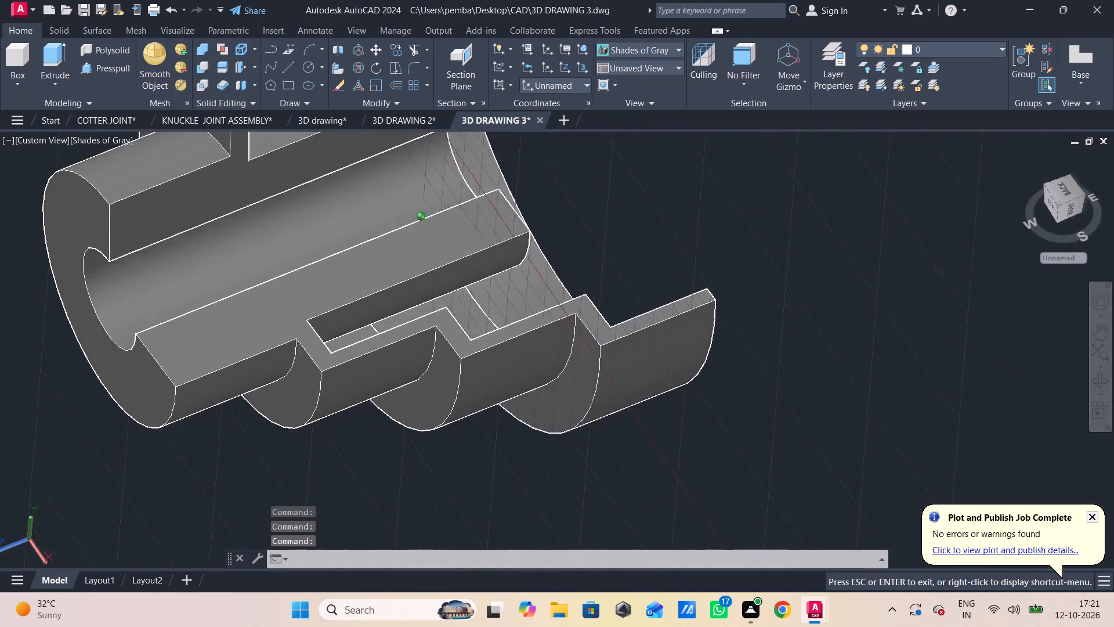
pyautogui.keyDown('shift'); pyautogui.moveTo(357, 280); pyautogui.dragTo(356, 249, button='middle'); pyautogui.keyUp('shift')
pyautogui.keyDown('shift'); pyautogui.moveTo(385, 209); pyautogui.dragTo(379, 196, button='middle'); pyautogui.keyUp('shift')
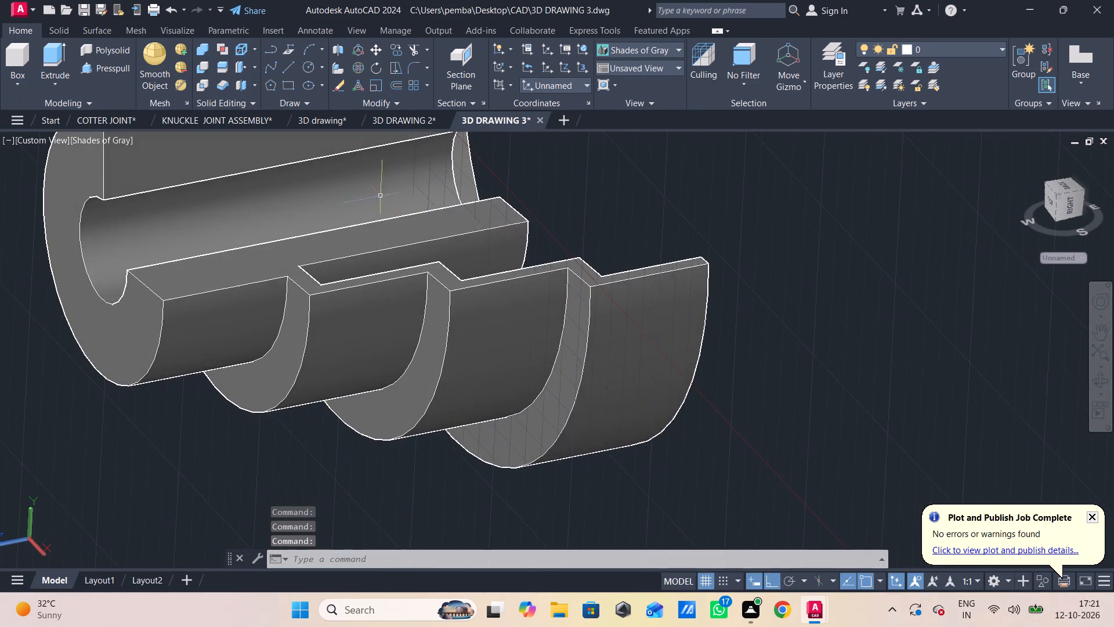
pyautogui.moveTo(419, 182); pyautogui.dragTo(397, 293, button='middle')
pyautogui.scroll(1, 398, 259)
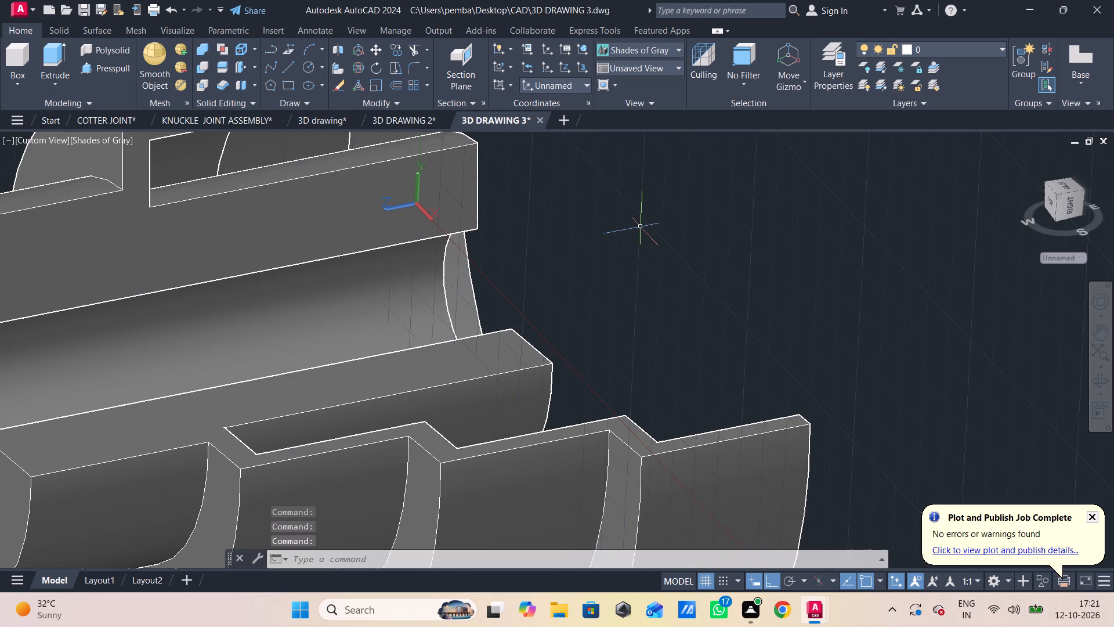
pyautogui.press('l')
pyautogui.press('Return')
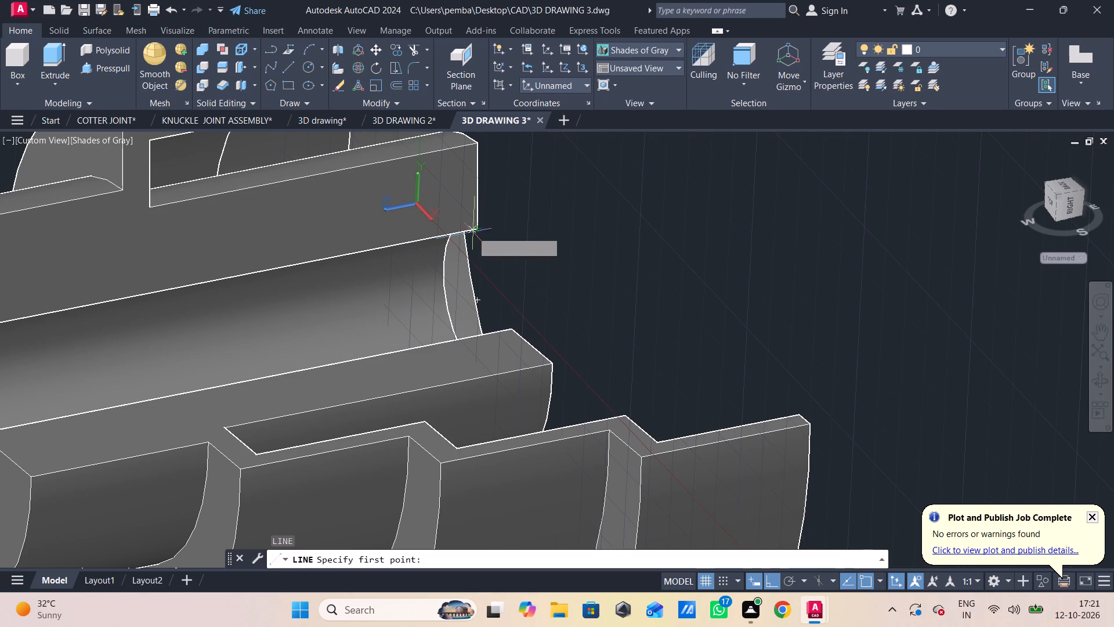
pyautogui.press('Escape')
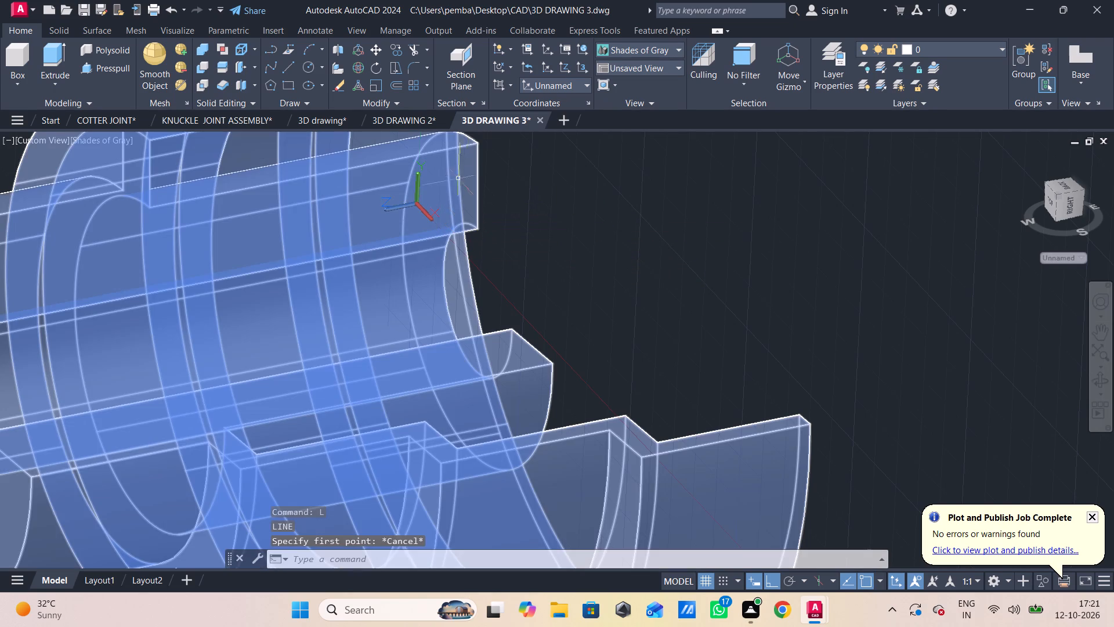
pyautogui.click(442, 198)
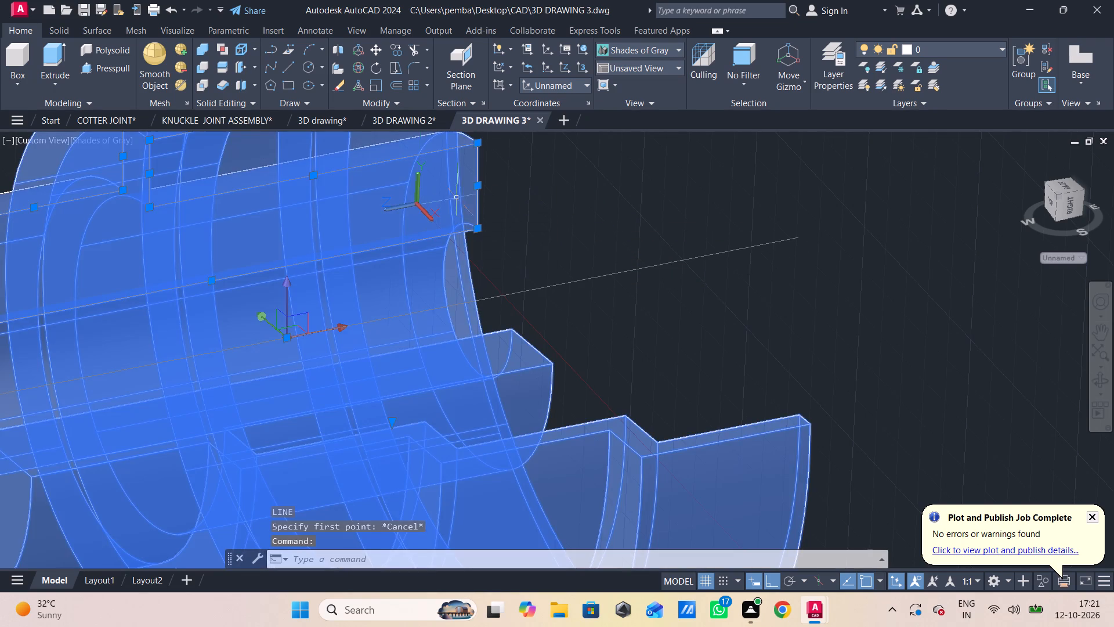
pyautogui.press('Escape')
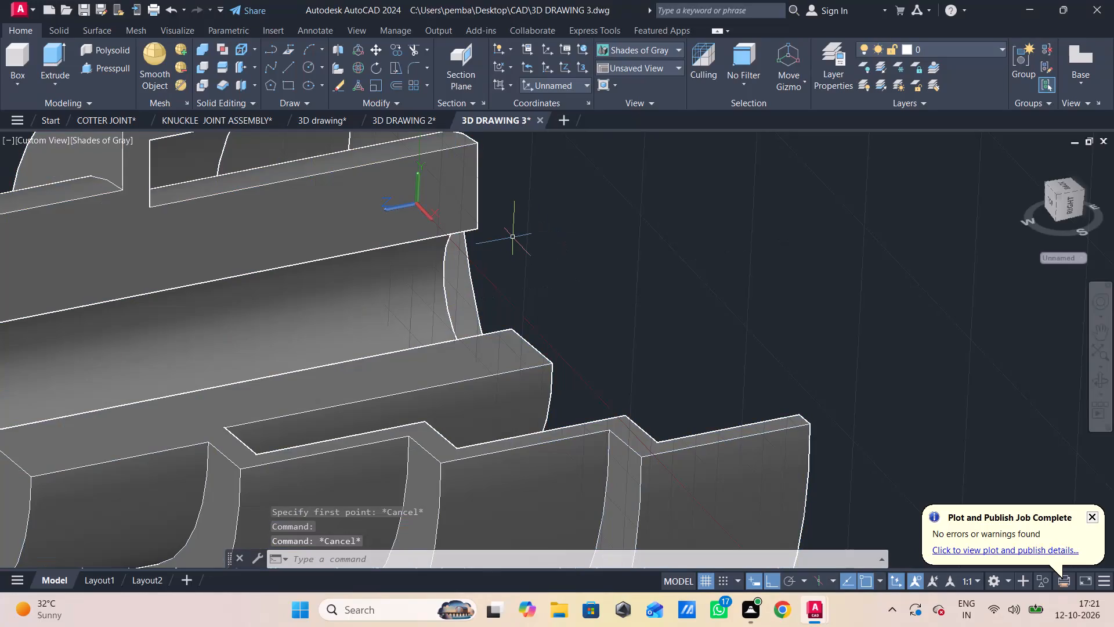
# Set a UCS with its origin on the hub's cut face near the bore edge, X along the bore and the XY plane across it.
pyautogui.write('ucs')
pyautogui.press('Return')
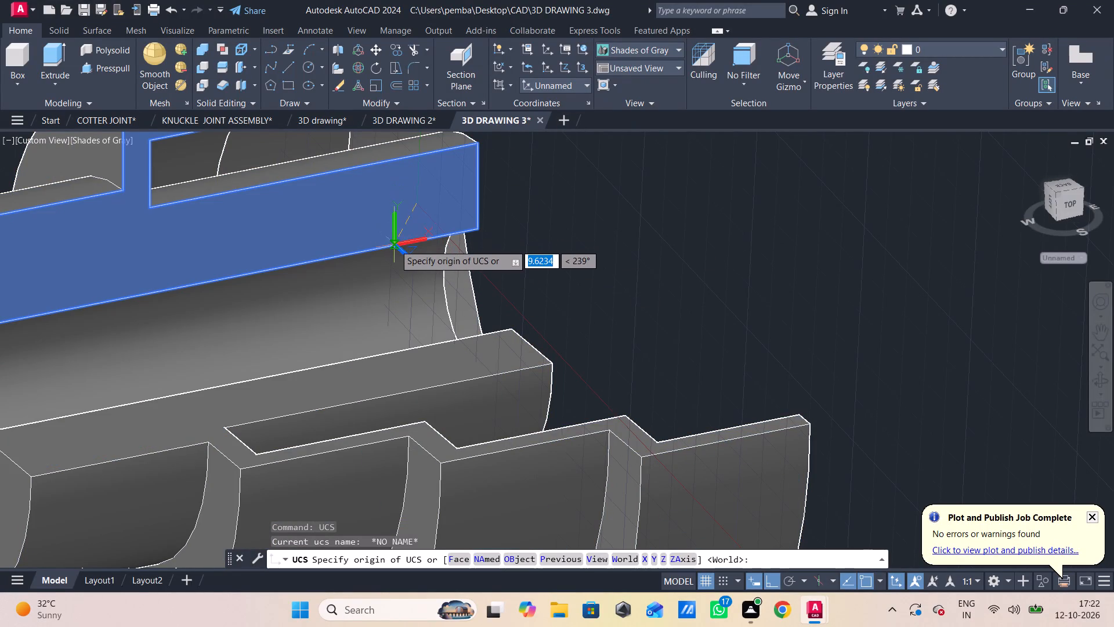
pyautogui.click(366, 239)
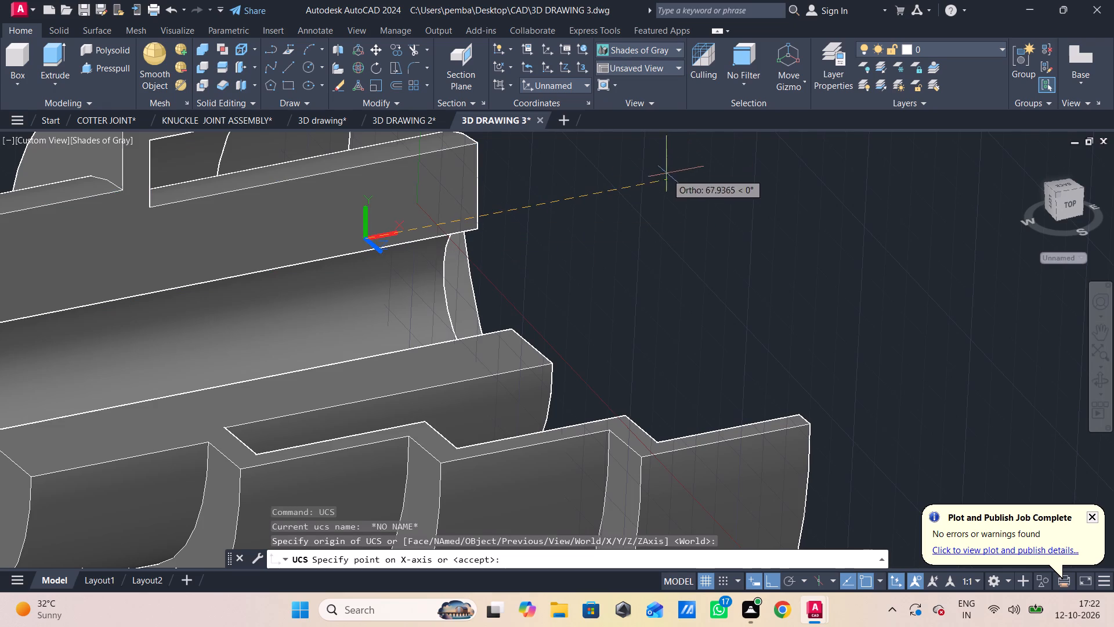
pyautogui.click(668, 177)
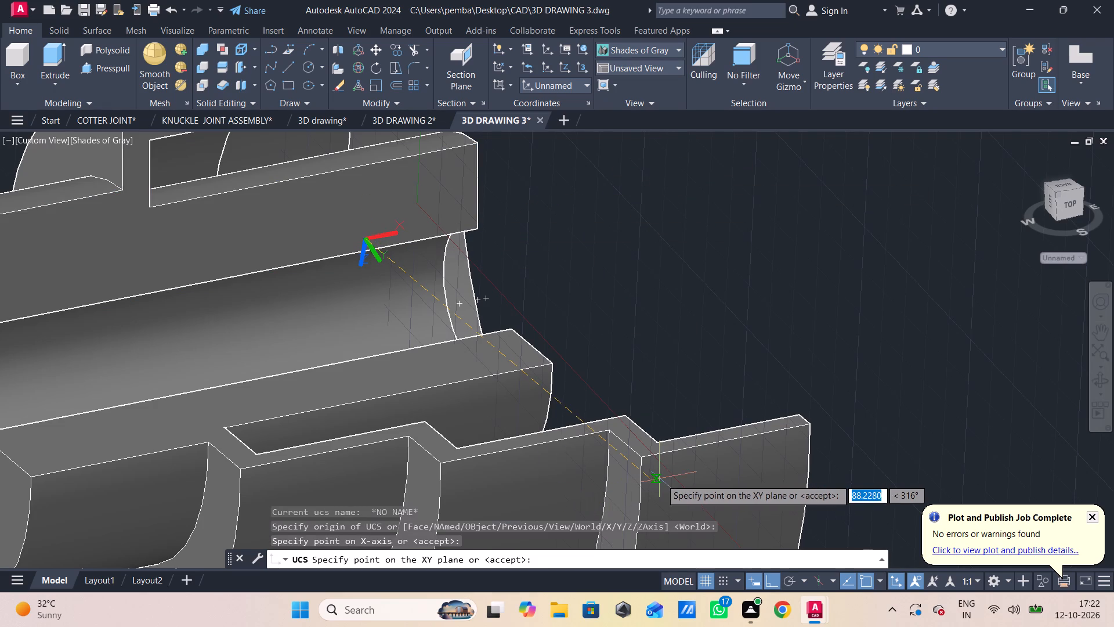
pyautogui.click(661, 479)
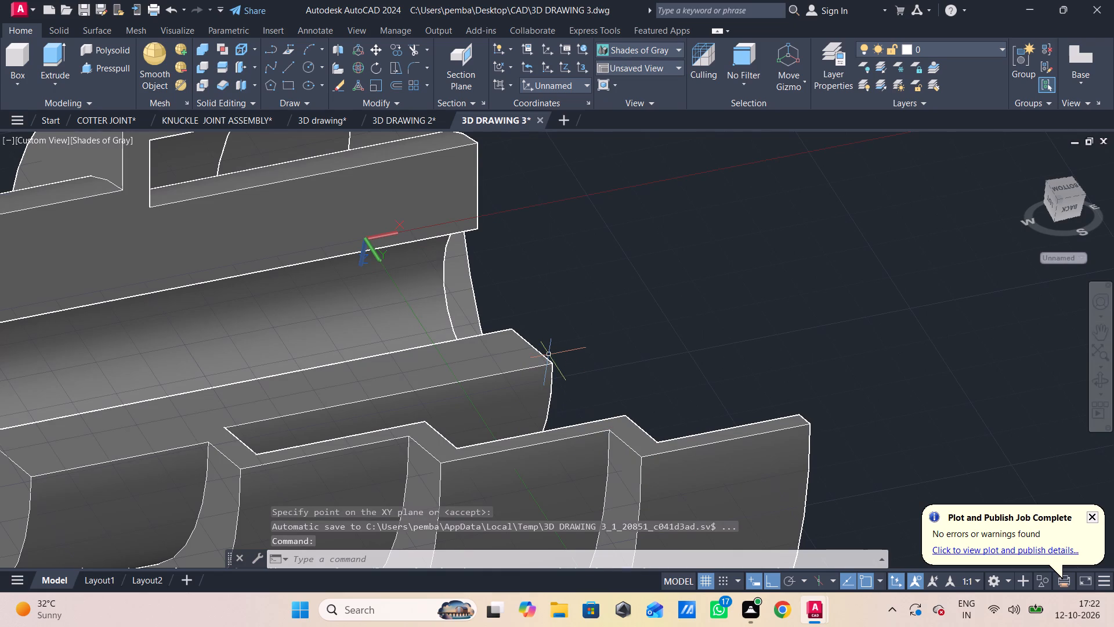
# Draw a 28-unit line along the cut face's bore edge, starting from the corner at the hub's inner end.
pyautogui.press('c')
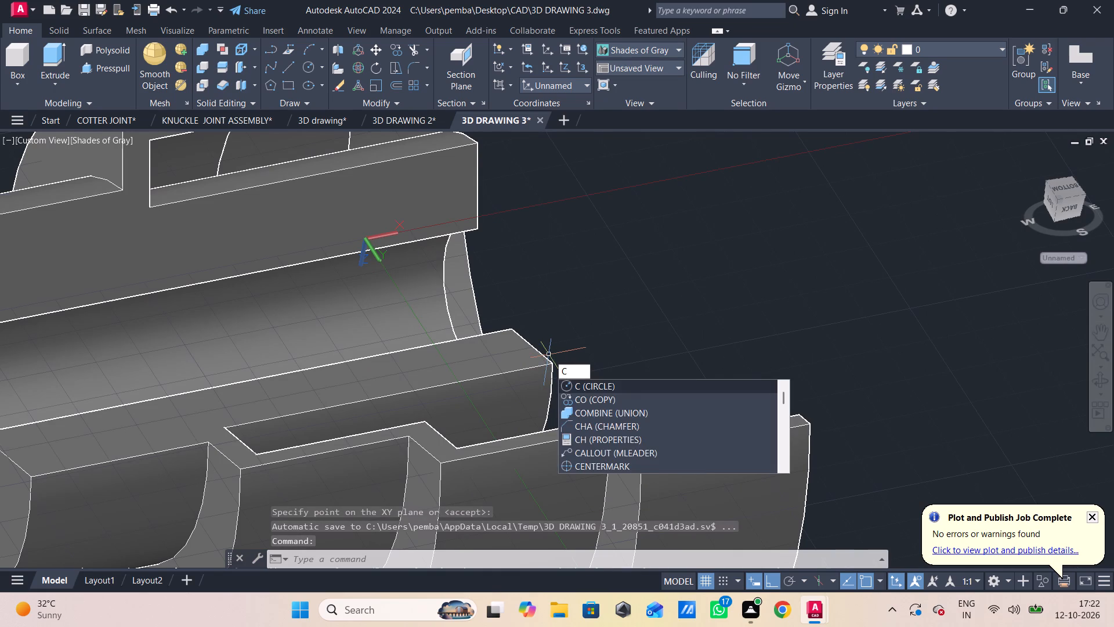
pyautogui.press('Escape')
pyautogui.press('l')
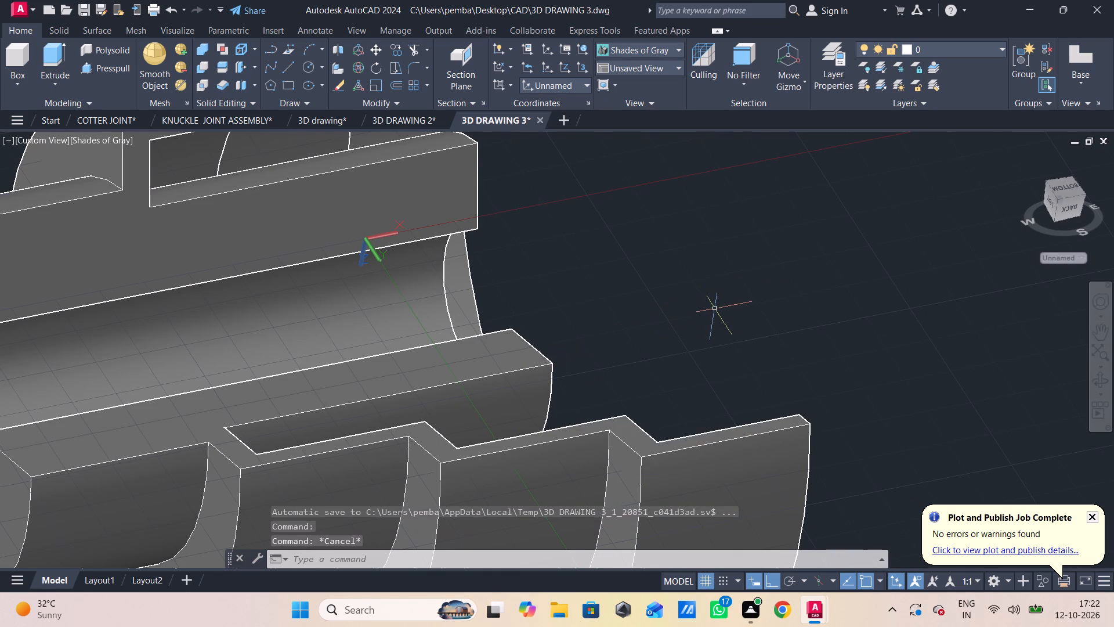
pyautogui.press('Return')
pyautogui.click(478, 227)
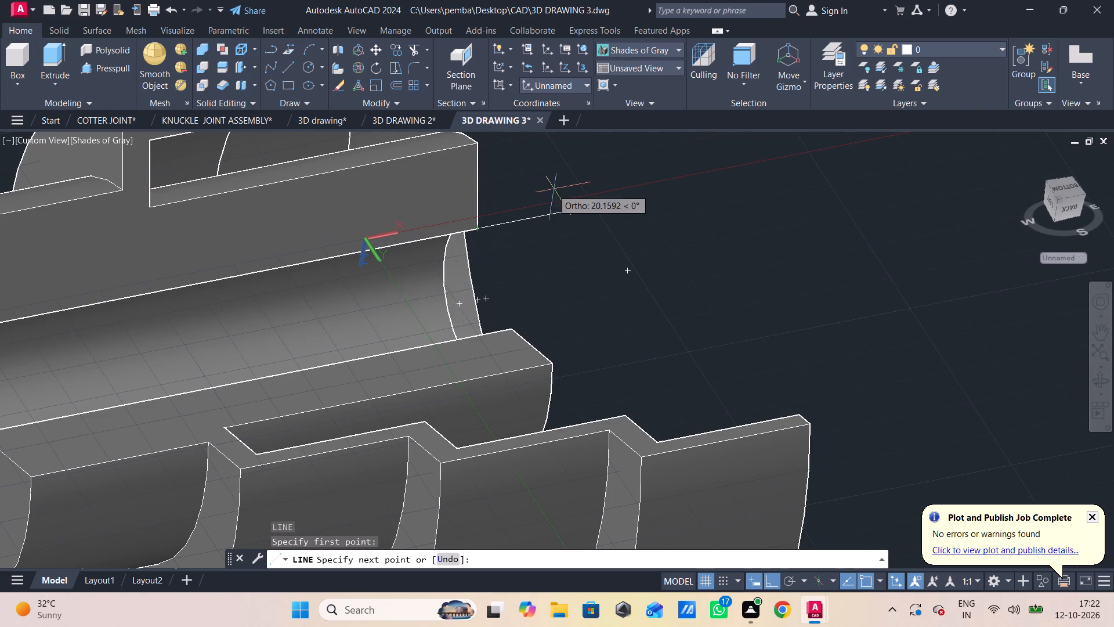
pyautogui.keyDown('shift'); pyautogui.moveTo(567, 215); pyautogui.dragTo(461, 265, button='middle'); pyautogui.keyUp('shift')
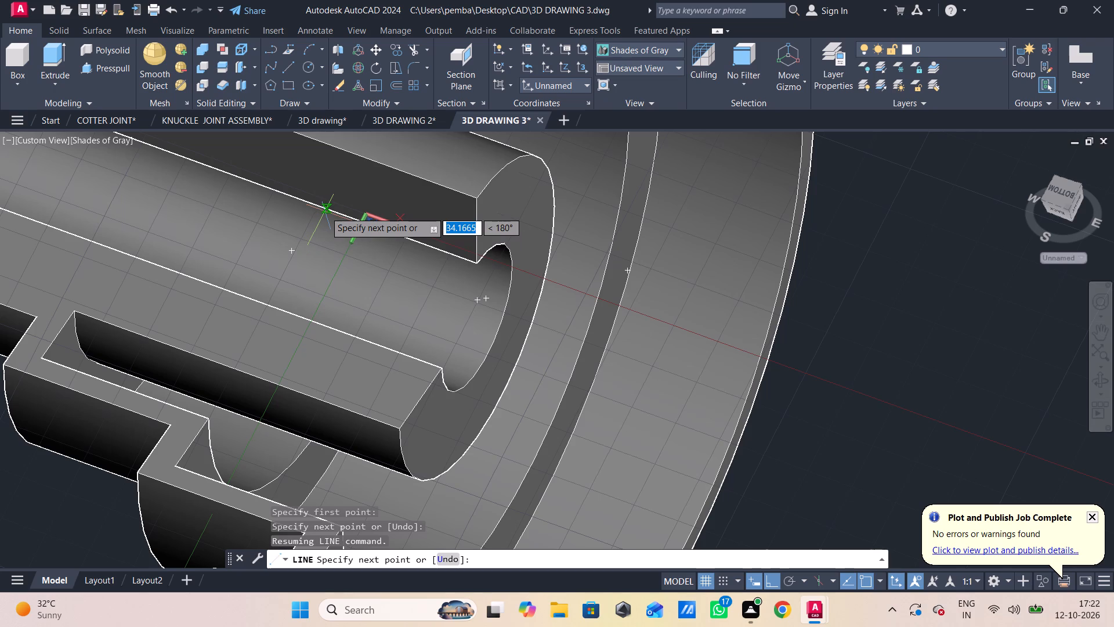
pyautogui.write('28')
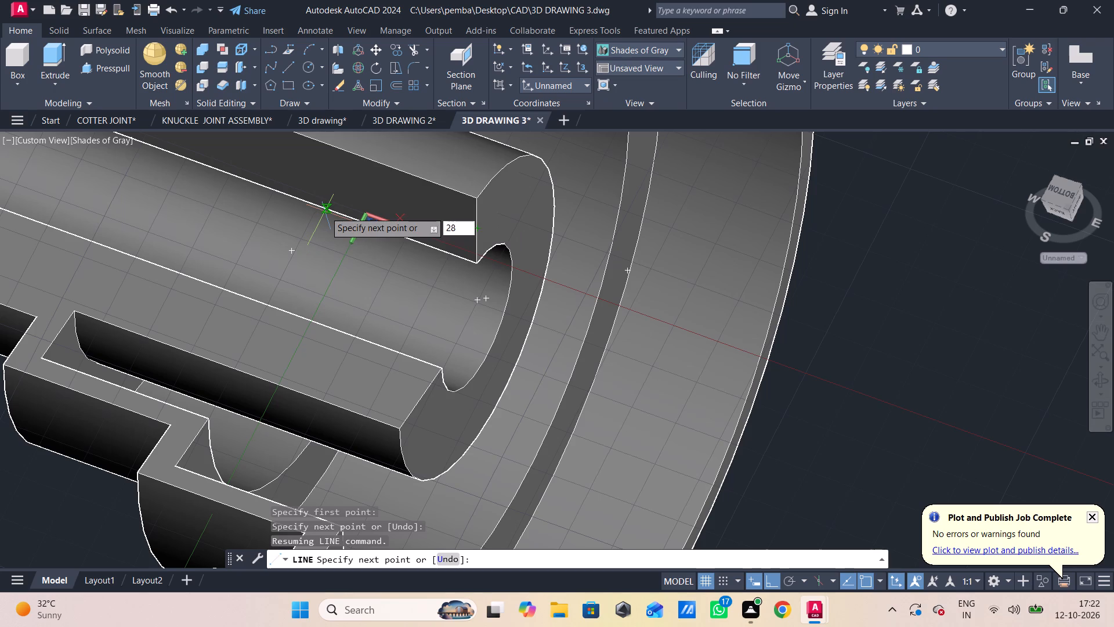
pyautogui.press('Return')
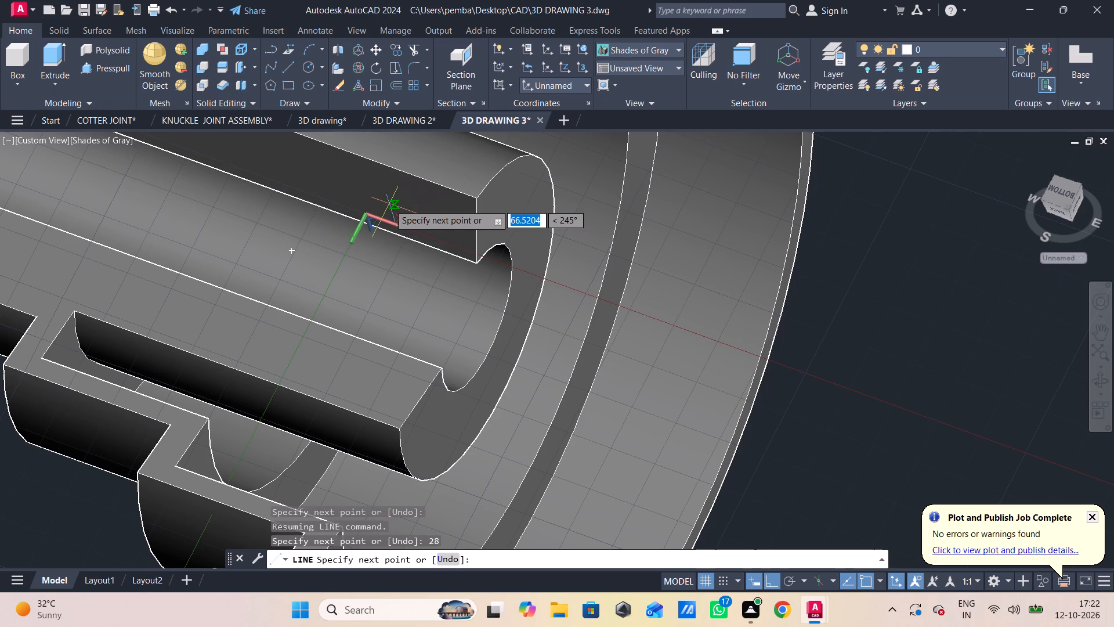
pyautogui.keyDown('shift'); pyautogui.moveTo(389, 204); pyautogui.dragTo(462, 146, button='middle'); pyautogui.keyUp('shift')
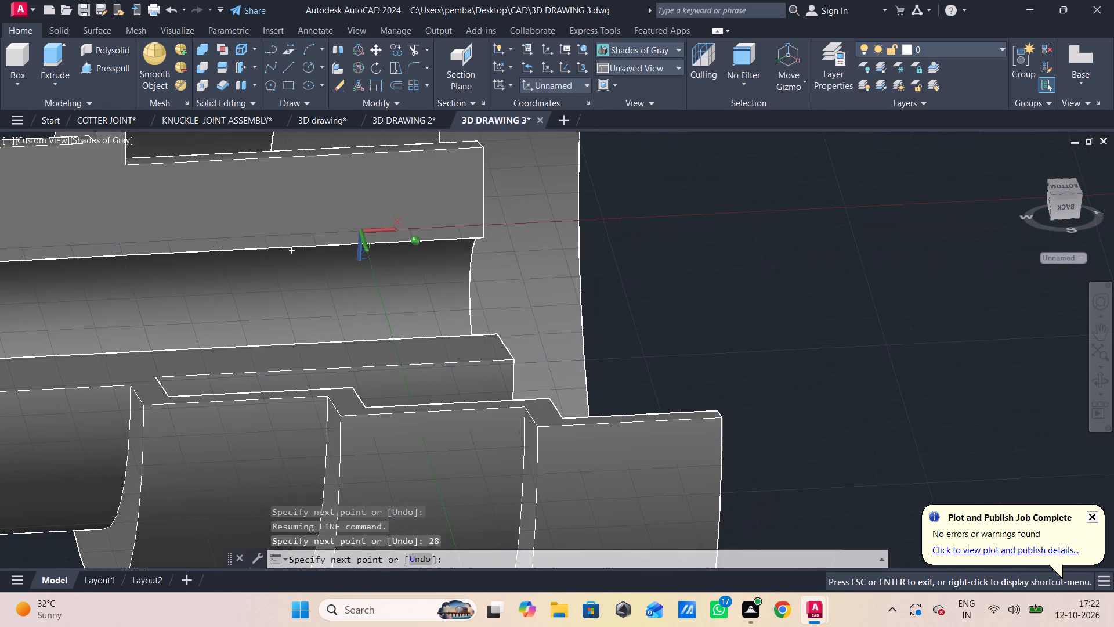
pyautogui.keyDown('shift'); pyautogui.moveTo(462, 146); pyautogui.dragTo(478, 133, button='middle'); pyautogui.keyUp('shift')
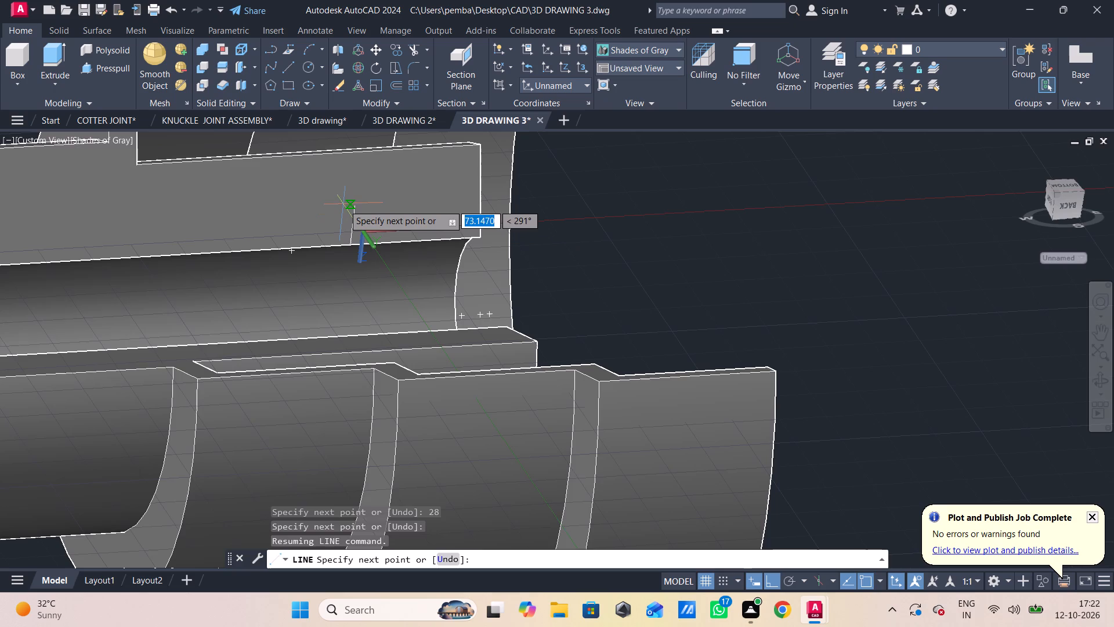
pyautogui.press('Escape')
# Draw a circle of radius 5 centred on the far endpoint of the 28-unit line on the bore edge.
pyautogui.press('c')
pyautogui.press('Return')
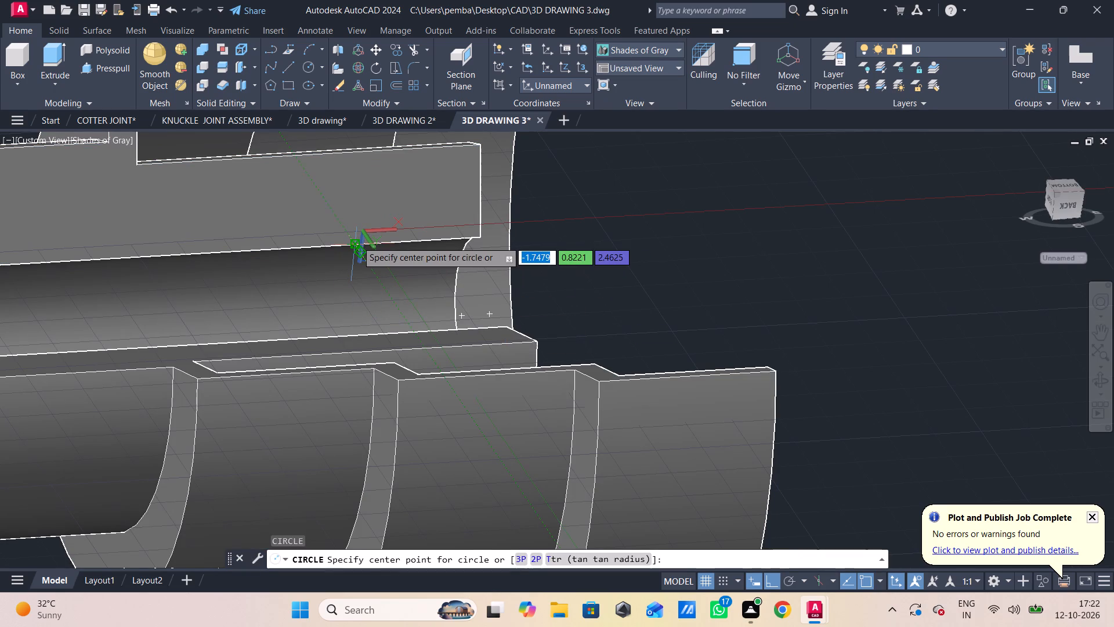
pyautogui.scroll(2, 357, 241)
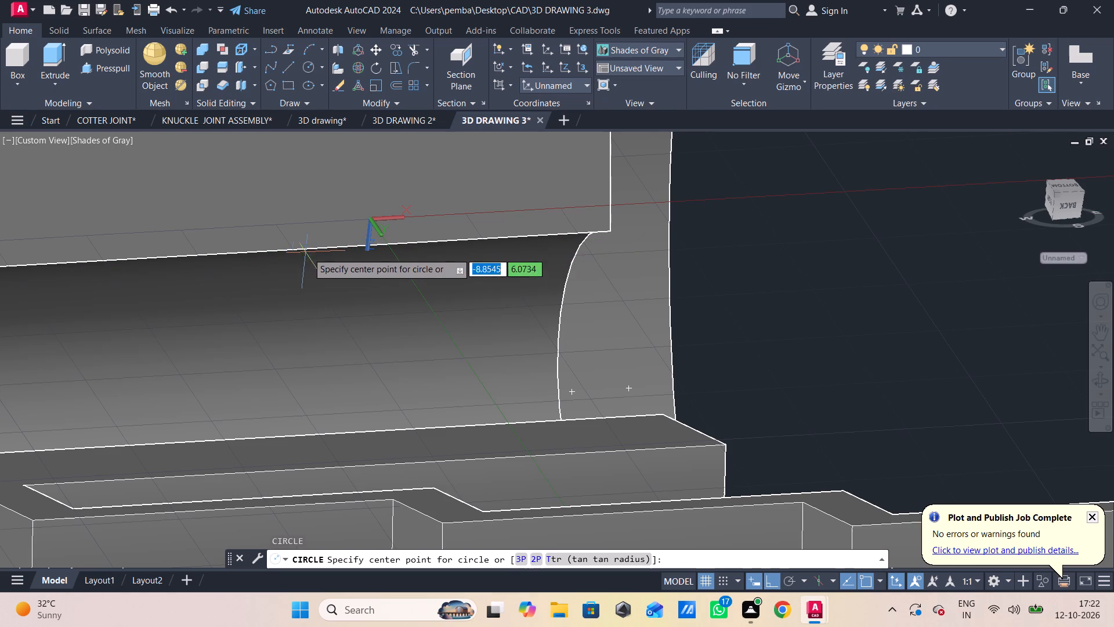
pyautogui.click(344, 248)
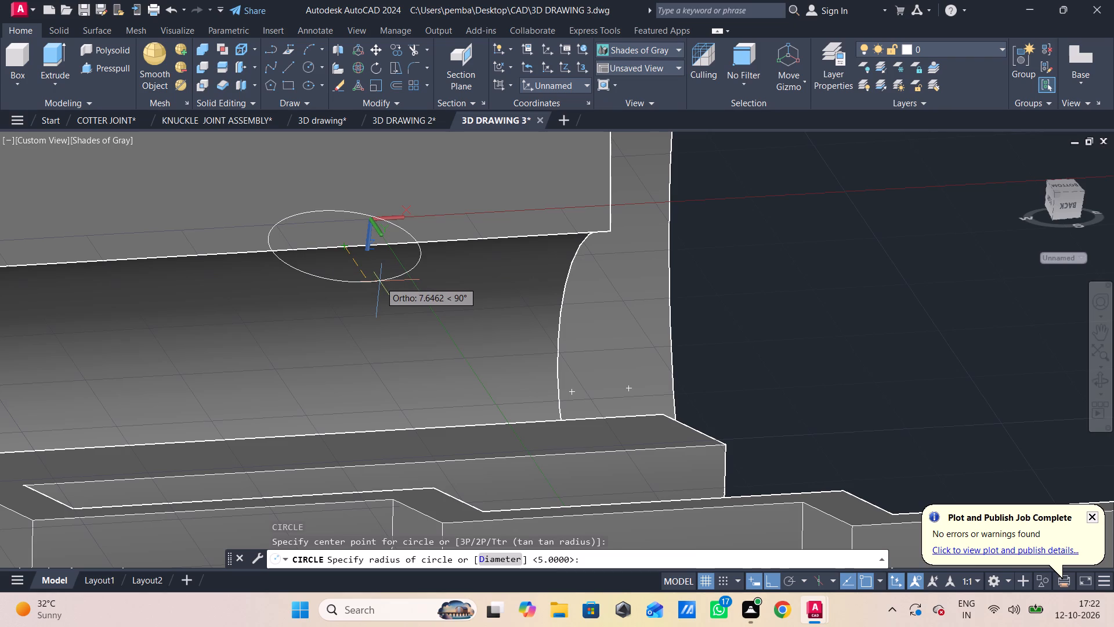
pyautogui.press('5')
pyautogui.press('Return')
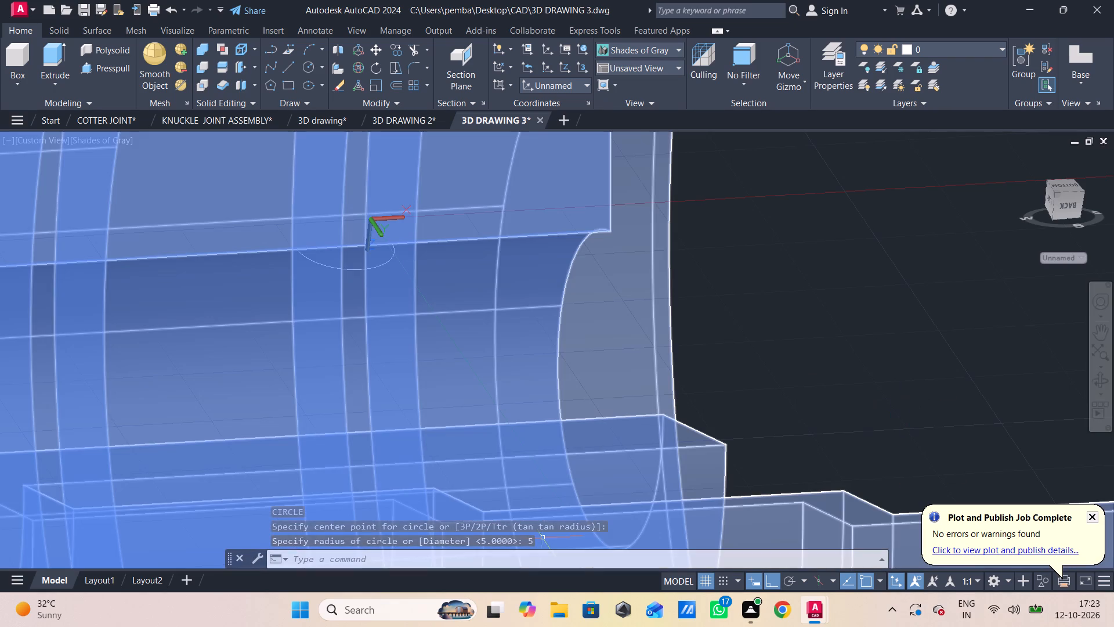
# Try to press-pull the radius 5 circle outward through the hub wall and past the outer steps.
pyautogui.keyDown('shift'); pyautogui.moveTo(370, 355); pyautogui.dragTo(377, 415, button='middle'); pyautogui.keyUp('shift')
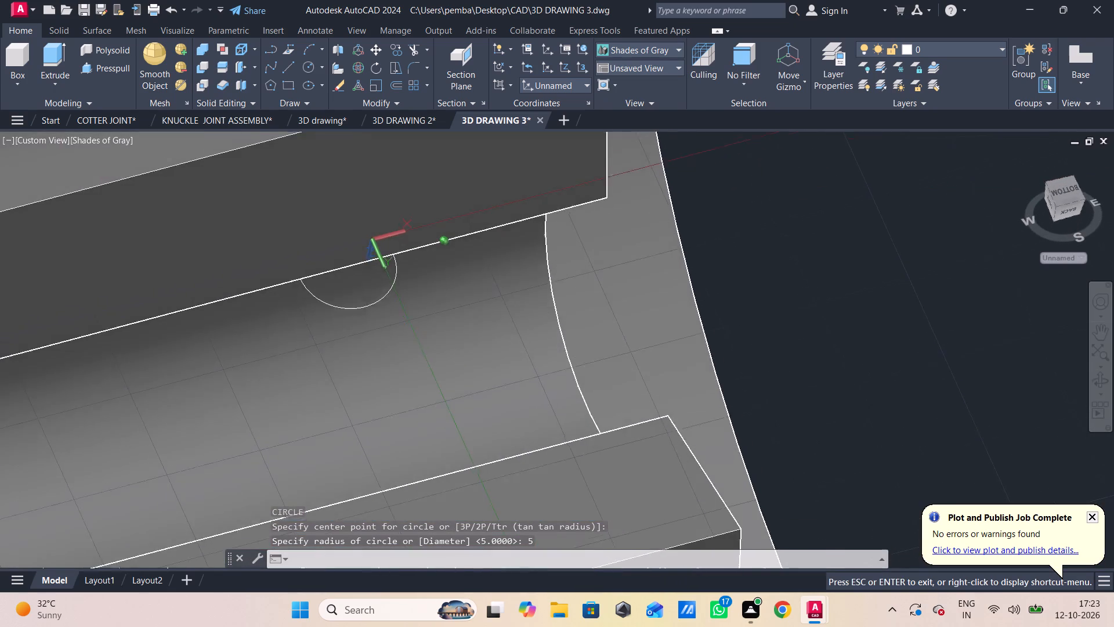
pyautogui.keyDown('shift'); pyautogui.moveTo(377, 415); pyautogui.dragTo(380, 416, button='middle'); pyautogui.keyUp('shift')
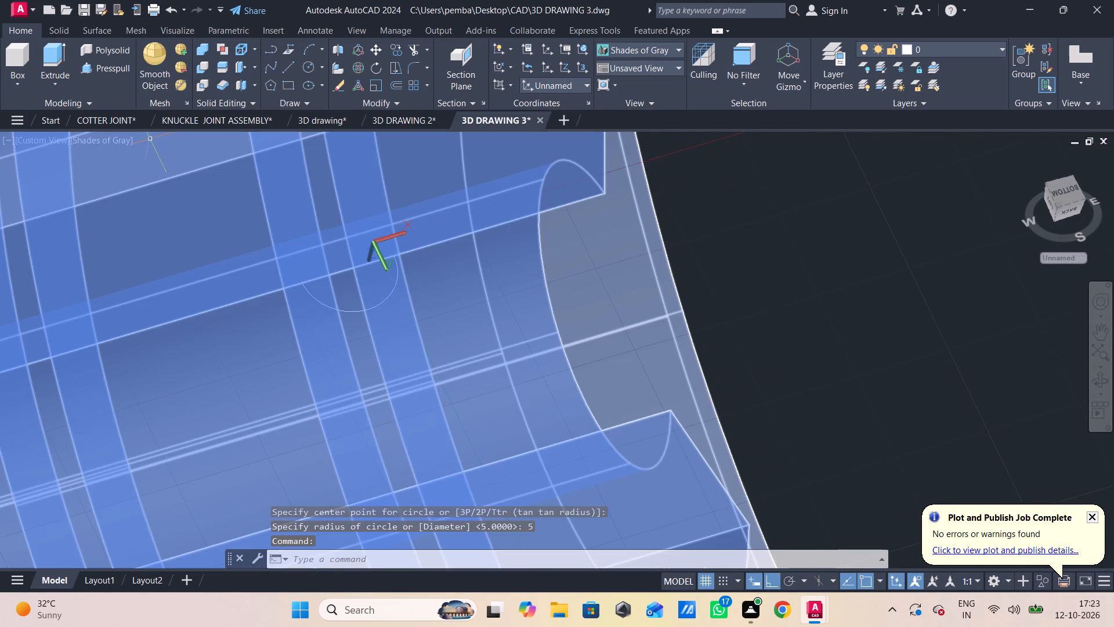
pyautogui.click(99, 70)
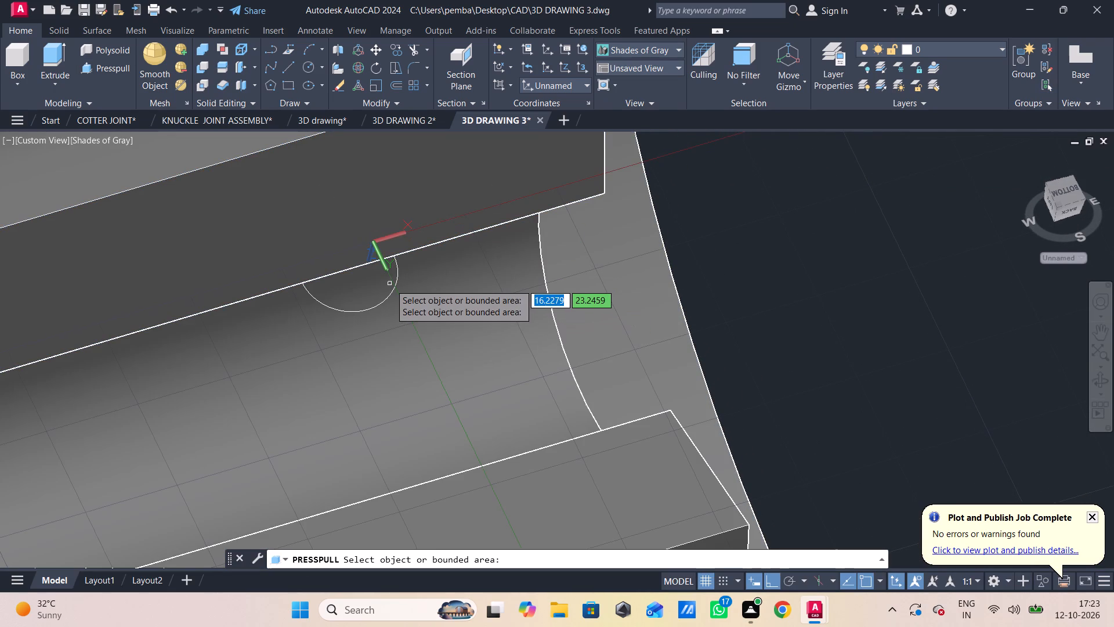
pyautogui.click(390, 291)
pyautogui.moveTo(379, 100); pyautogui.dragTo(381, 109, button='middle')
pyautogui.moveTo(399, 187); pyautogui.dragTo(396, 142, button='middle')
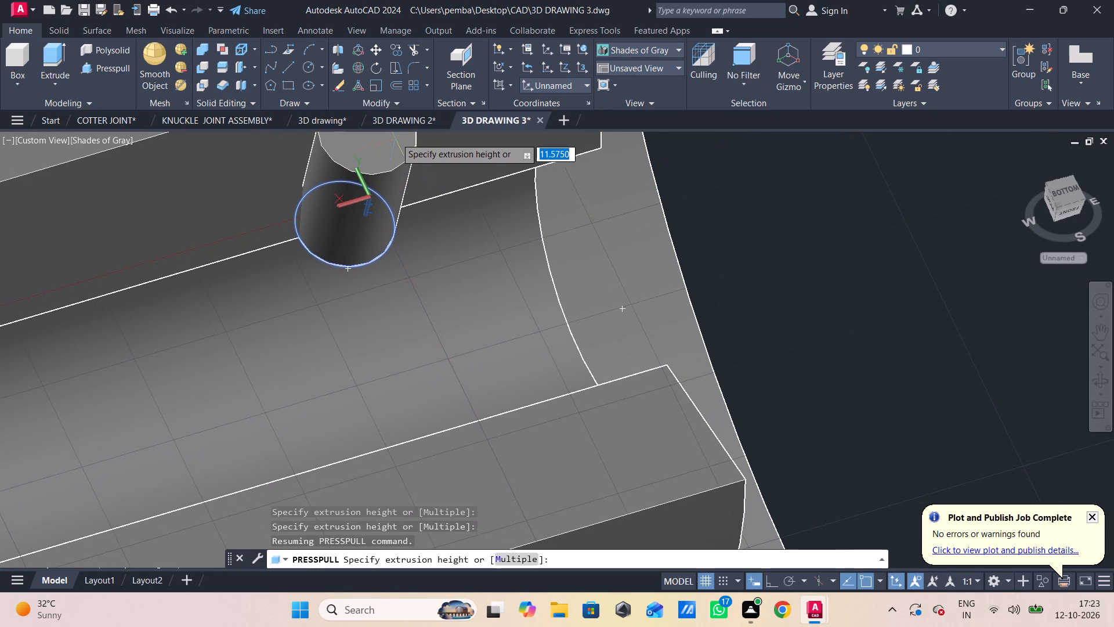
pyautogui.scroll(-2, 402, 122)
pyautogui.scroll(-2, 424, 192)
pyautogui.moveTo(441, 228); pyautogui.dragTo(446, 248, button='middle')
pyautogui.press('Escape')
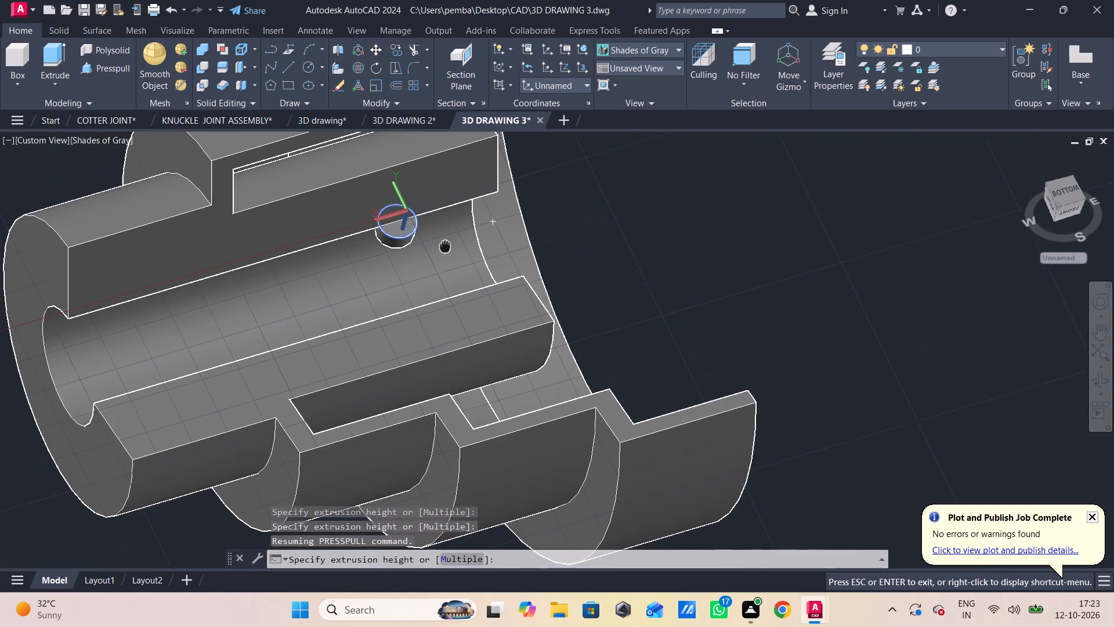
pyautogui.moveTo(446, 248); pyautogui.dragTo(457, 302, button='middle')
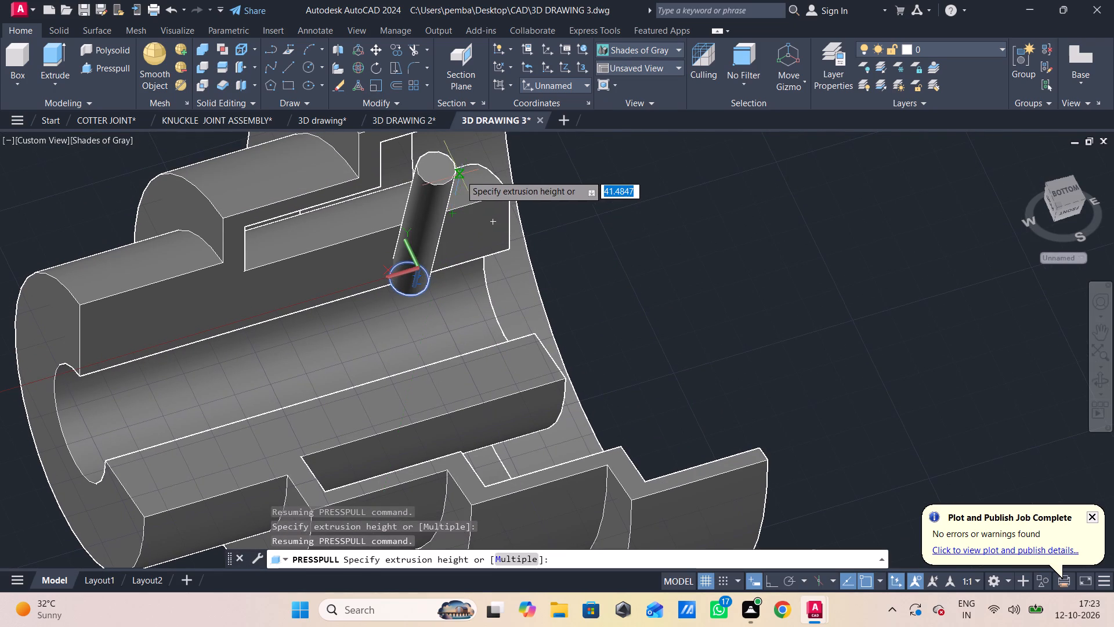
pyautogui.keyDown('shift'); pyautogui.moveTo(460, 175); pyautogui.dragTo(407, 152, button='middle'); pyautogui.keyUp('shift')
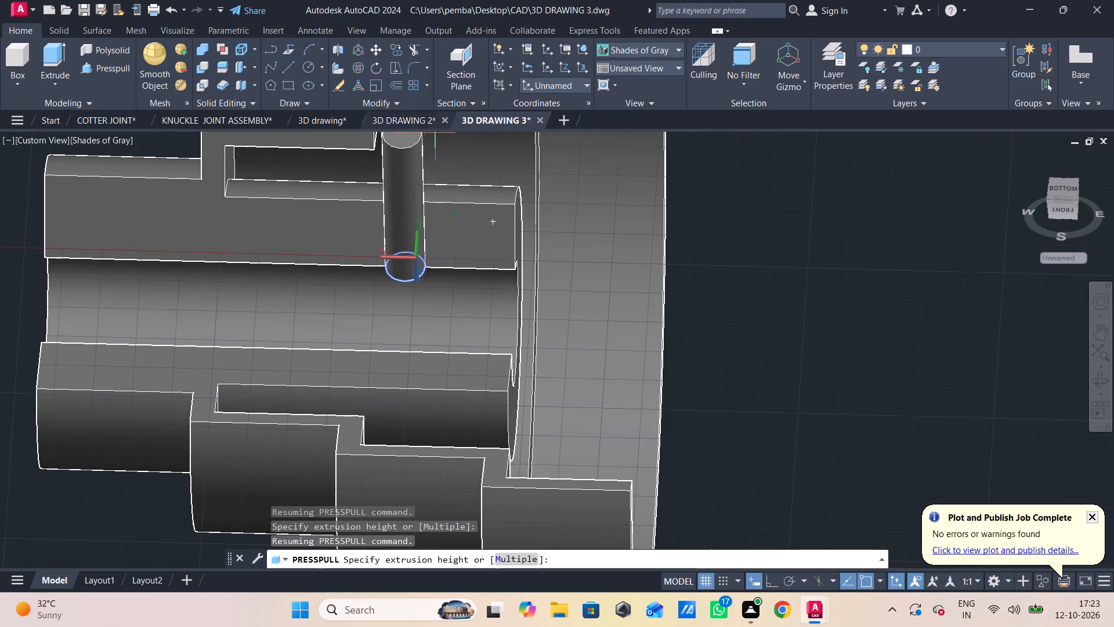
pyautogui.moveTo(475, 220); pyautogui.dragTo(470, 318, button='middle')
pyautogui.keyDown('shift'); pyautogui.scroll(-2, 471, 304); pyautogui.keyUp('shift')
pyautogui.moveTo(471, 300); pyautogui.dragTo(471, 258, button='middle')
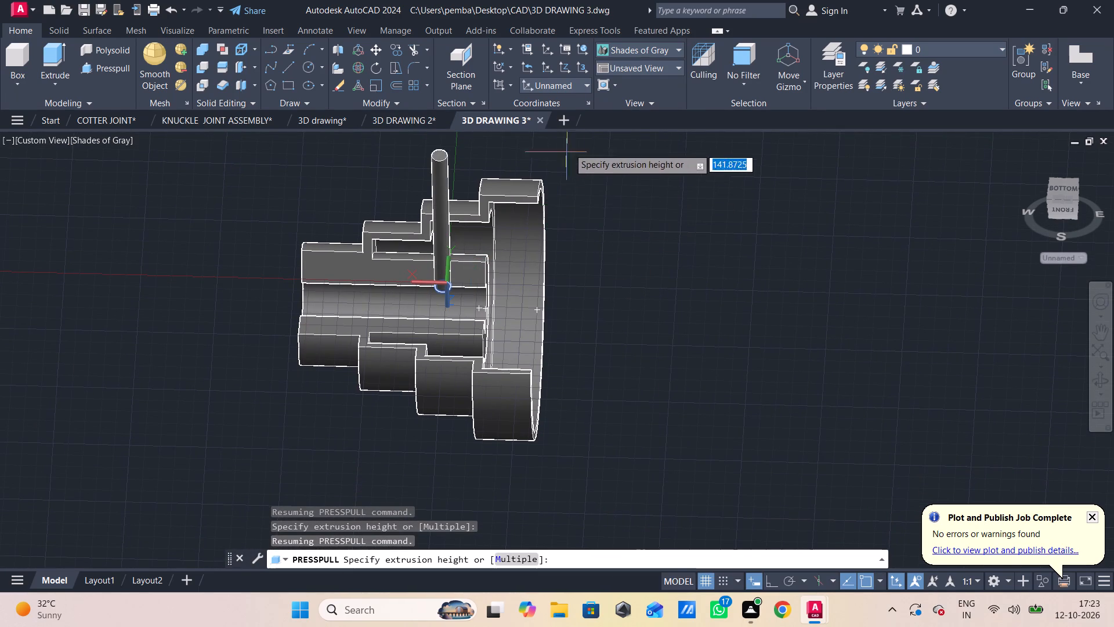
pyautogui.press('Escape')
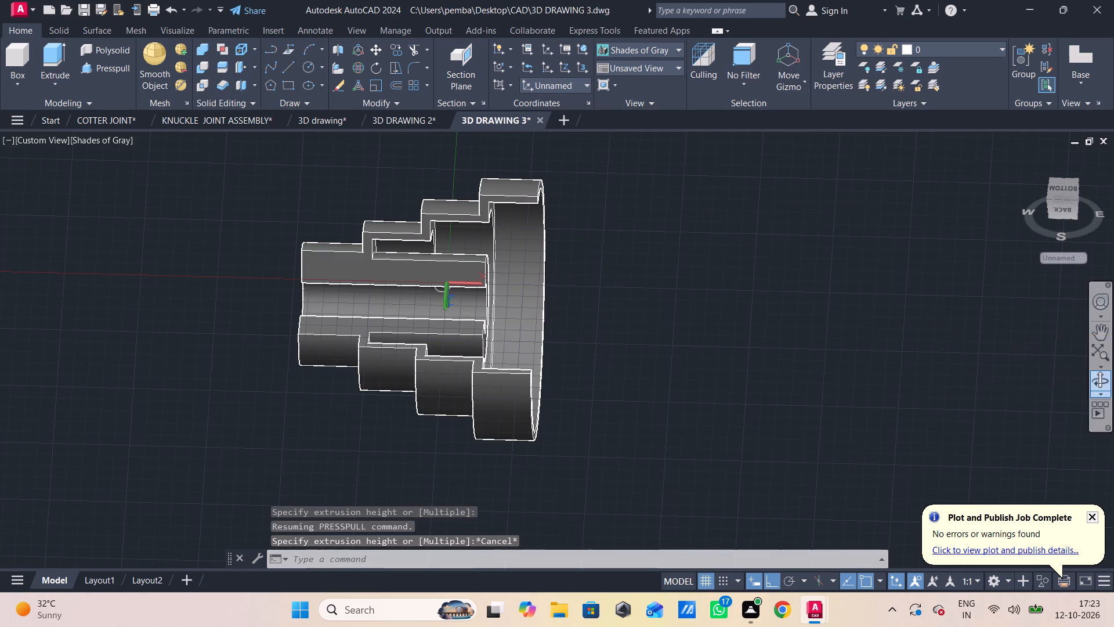
# Undo the press-pull and the radius 5 circle on the hub's bore edge.
pyautogui.click(1110, 374)
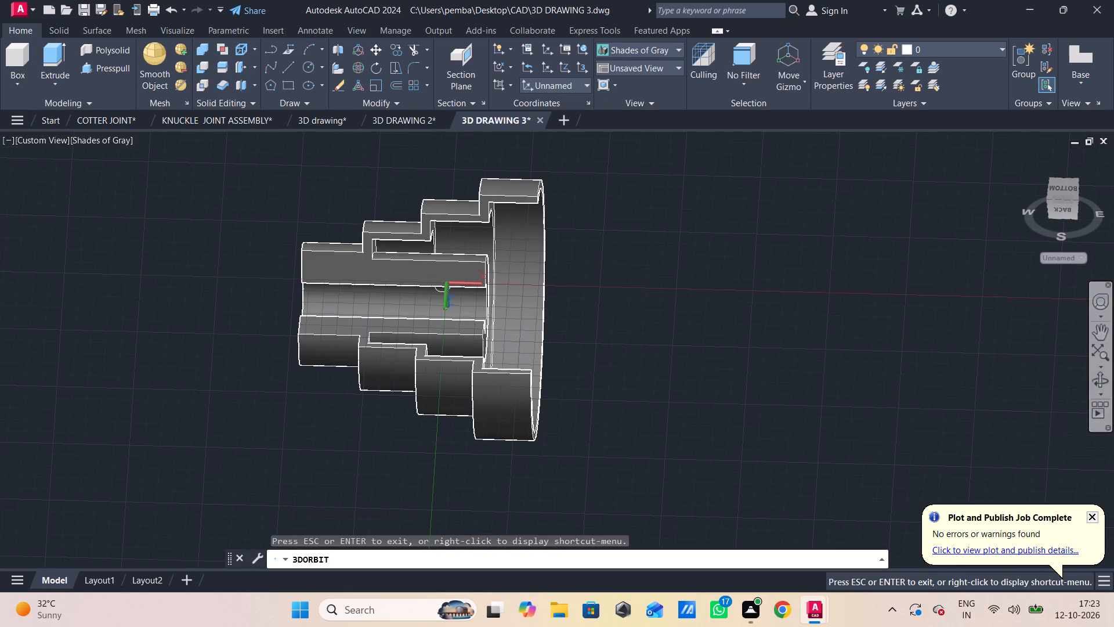
pyautogui.moveTo(678, 253); pyautogui.dragTo(533, 182)
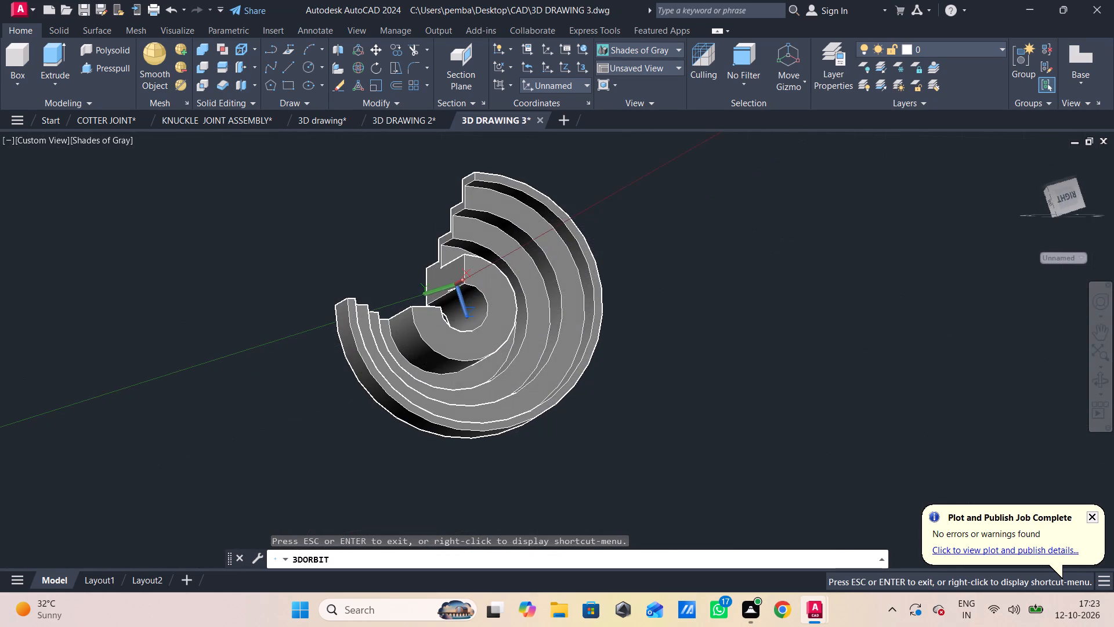
pyautogui.scroll(6, 436, 262)
pyautogui.scroll(3, 508, 288)
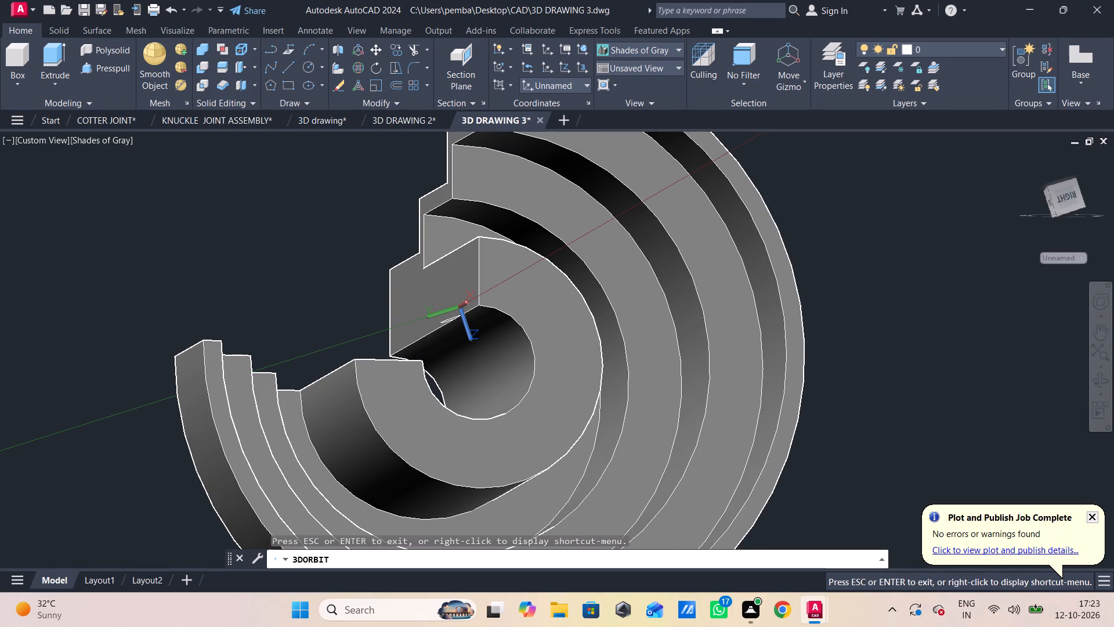
pyautogui.press('Escape')
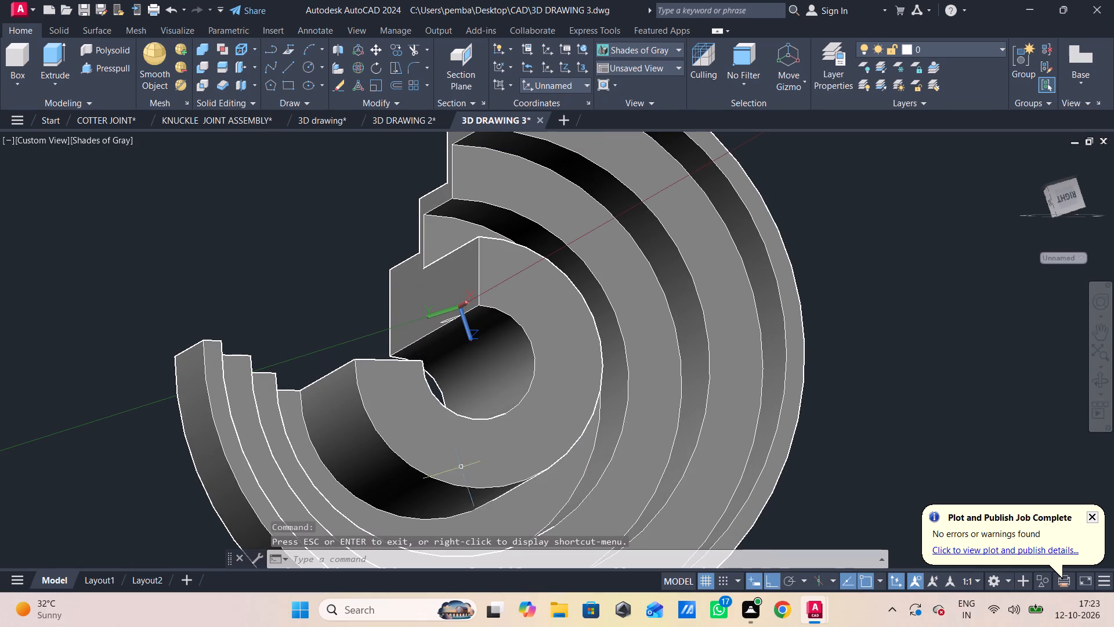
pyautogui.hotkey('ctrl', 'z')
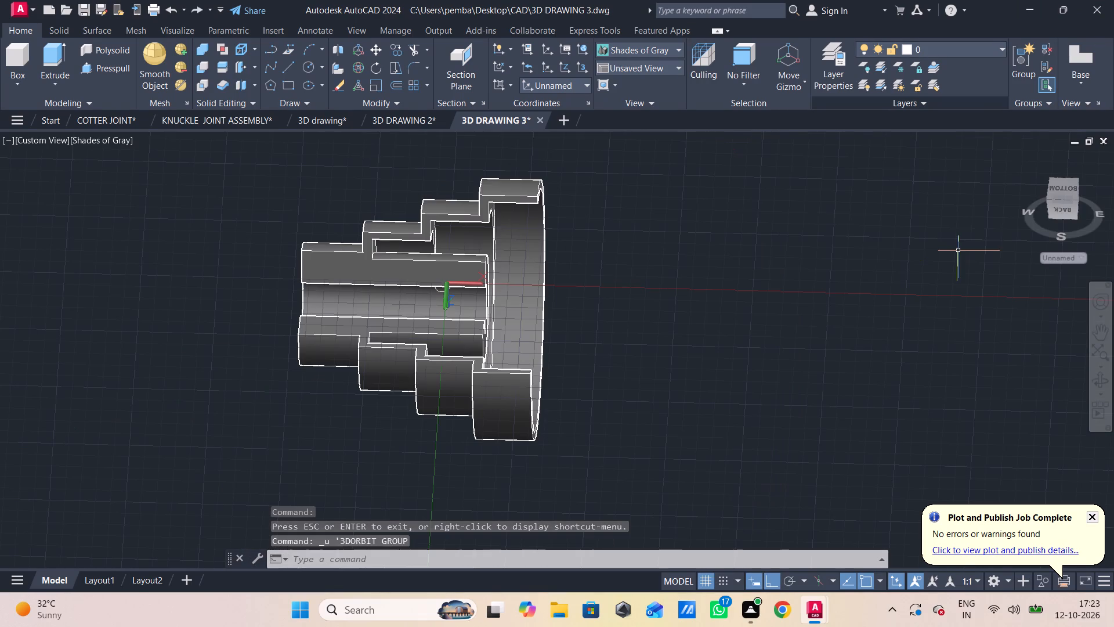
pyautogui.hotkey('ctrl', 'z')
pyautogui.hotkey('ctrl', 'z')
pyautogui.hotkey('ctrl', 'z')
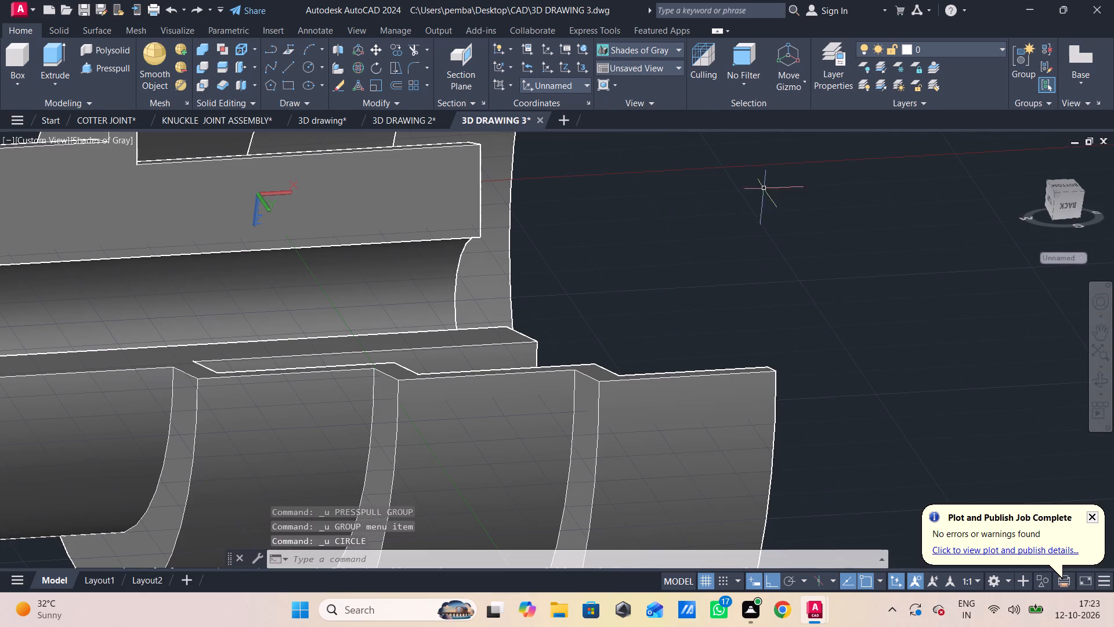
# Set a UCS with its origin on the hub's cut face, X along the bore and the XY plane perpendicular to that face.
pyautogui.moveTo(712, 277); pyautogui.dragTo(729, 393, button='middle')
pyautogui.scroll(1, 725, 394)
pyautogui.scroll(-1, 699, 392)
pyautogui.moveTo(632, 438); pyautogui.dragTo(569, 406, button='middle')
pyautogui.press('u')
pyautogui.write('cs')
pyautogui.press('Return')
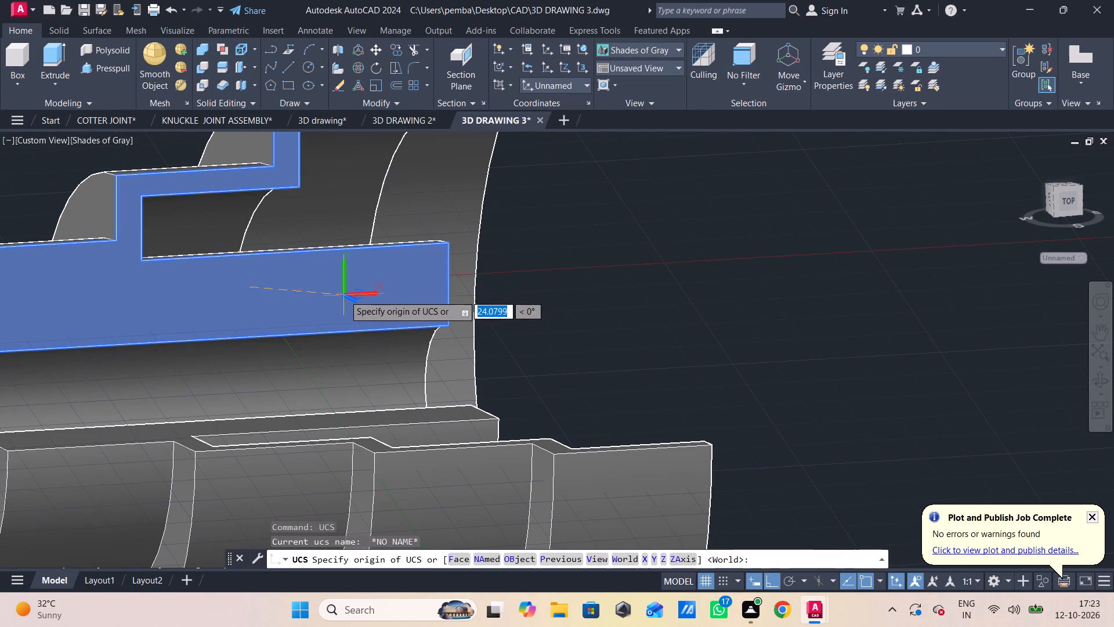
pyautogui.click(344, 295)
pyautogui.click(745, 195)
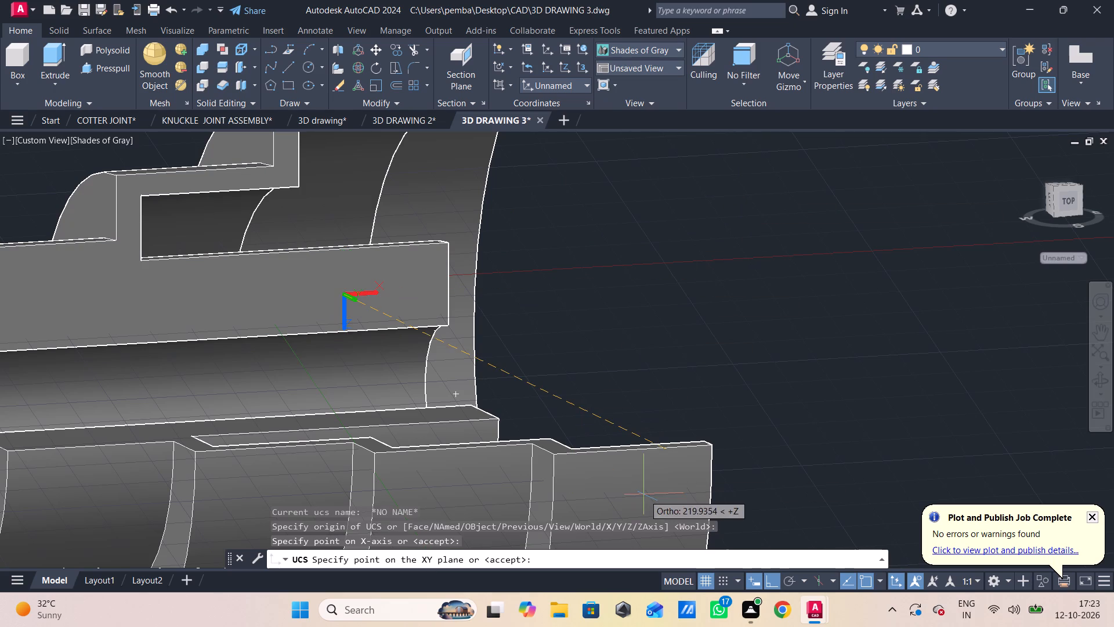
pyautogui.click(777, 496)
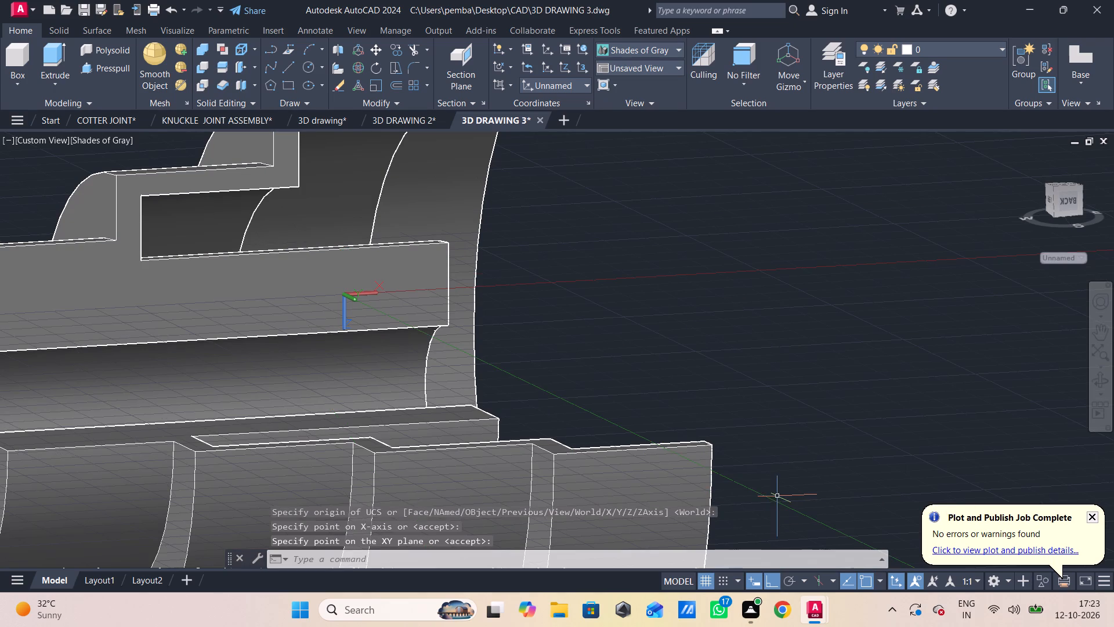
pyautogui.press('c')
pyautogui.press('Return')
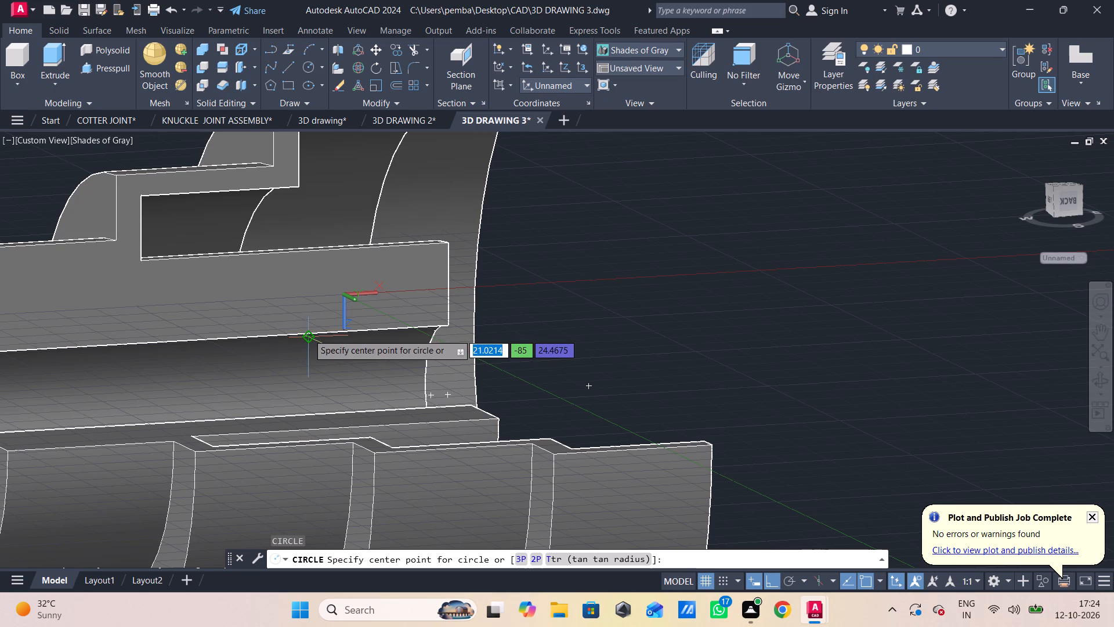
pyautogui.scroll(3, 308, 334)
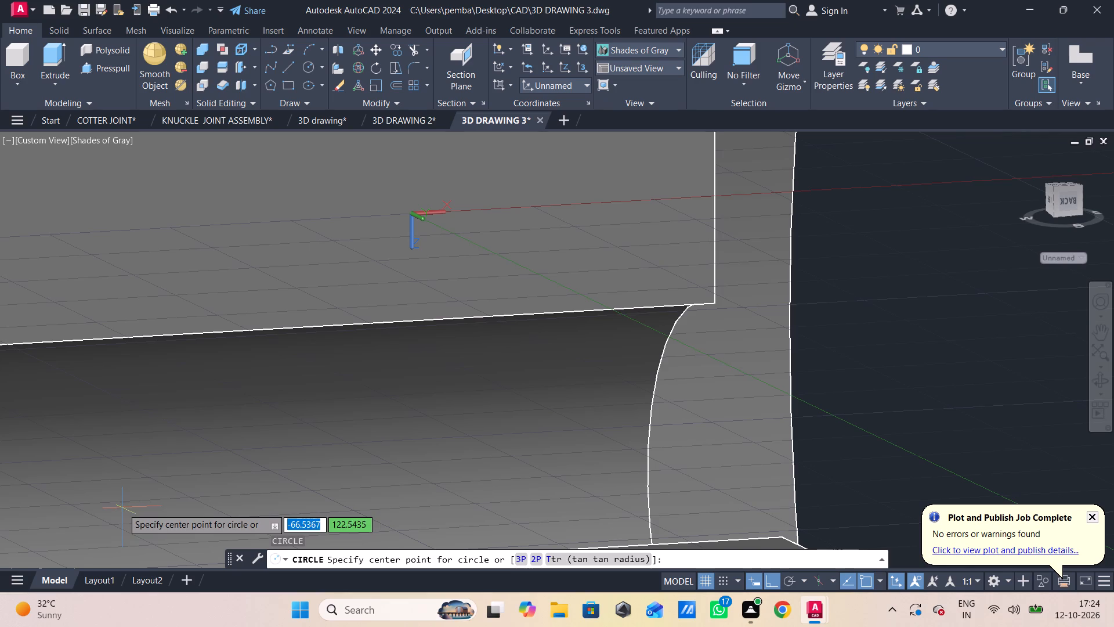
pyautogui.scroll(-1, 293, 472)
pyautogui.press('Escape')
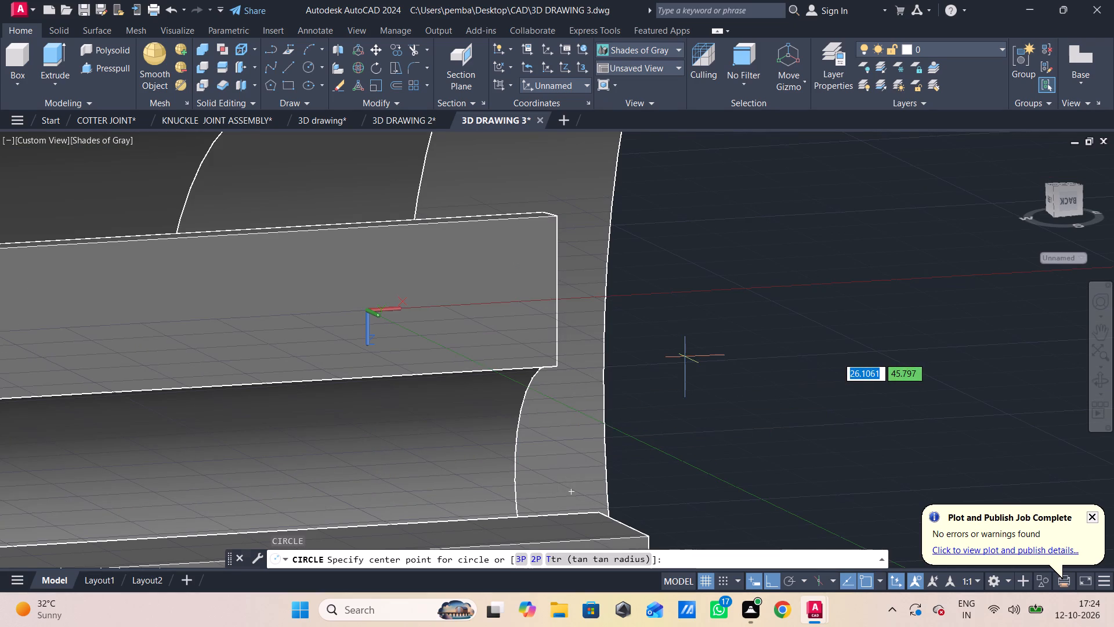
# Draw a 28-unit line along the cut face's bore edge, starting from the corner at the hub's inner end.
pyautogui.press('l')
pyautogui.press('Return')
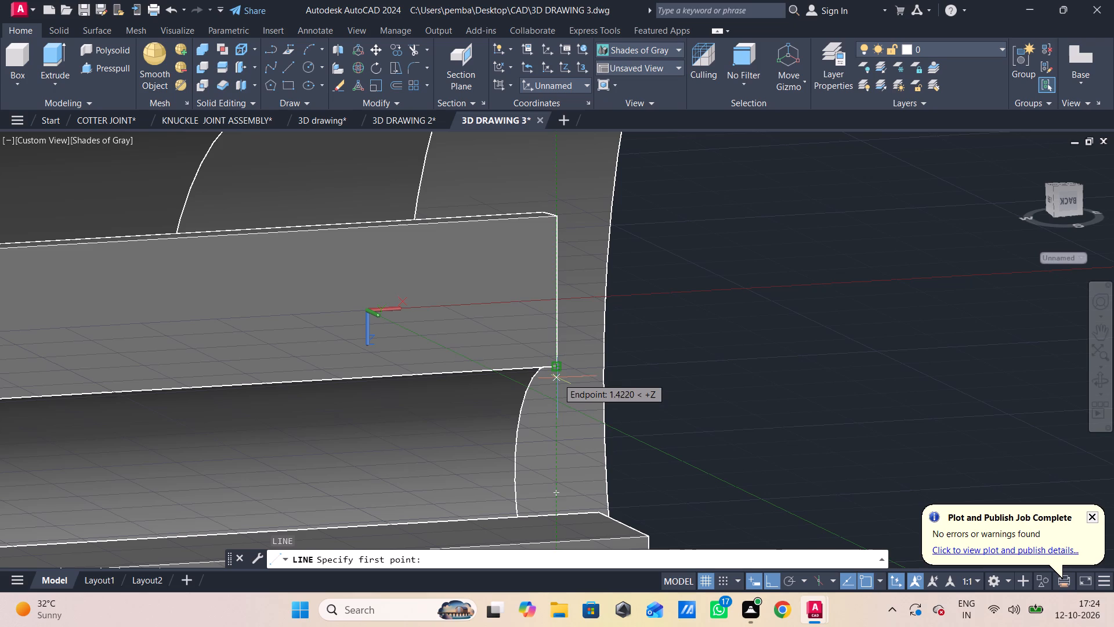
pyautogui.click(558, 369)
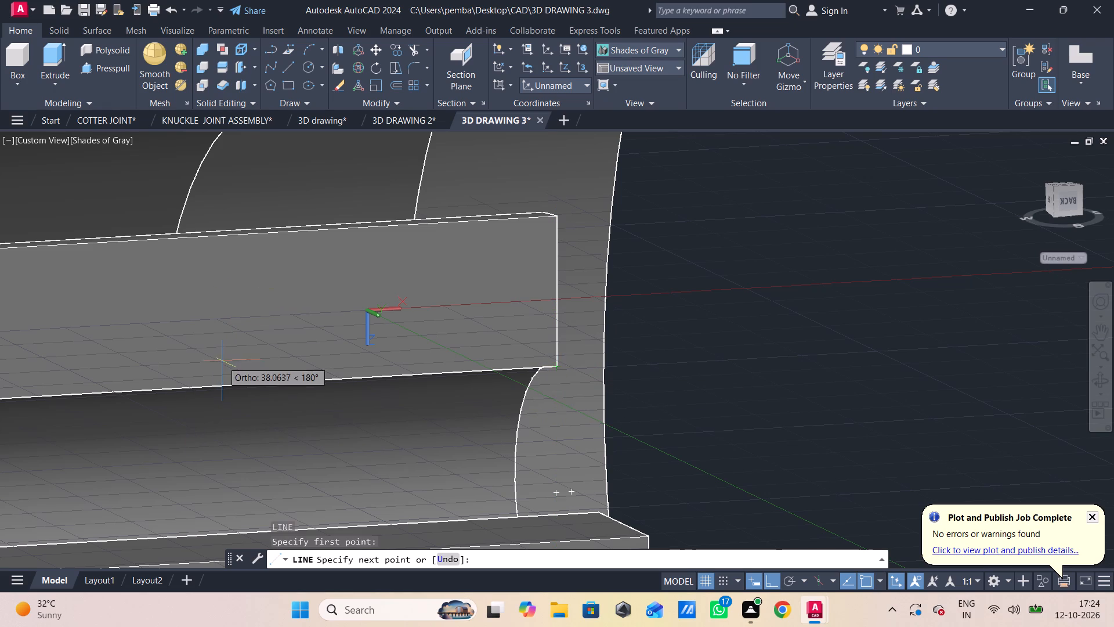
pyautogui.scroll(-1, 285, 291)
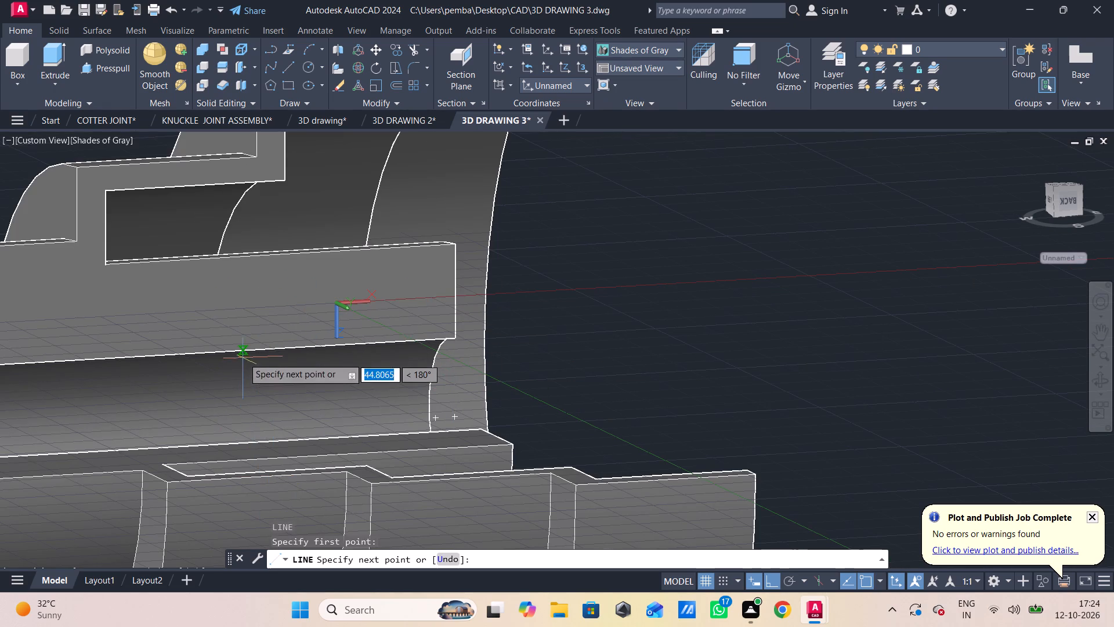
pyautogui.keyDown('shift'); pyautogui.moveTo(260, 341); pyautogui.dragTo(221, 350, button='middle'); pyautogui.keyUp('shift')
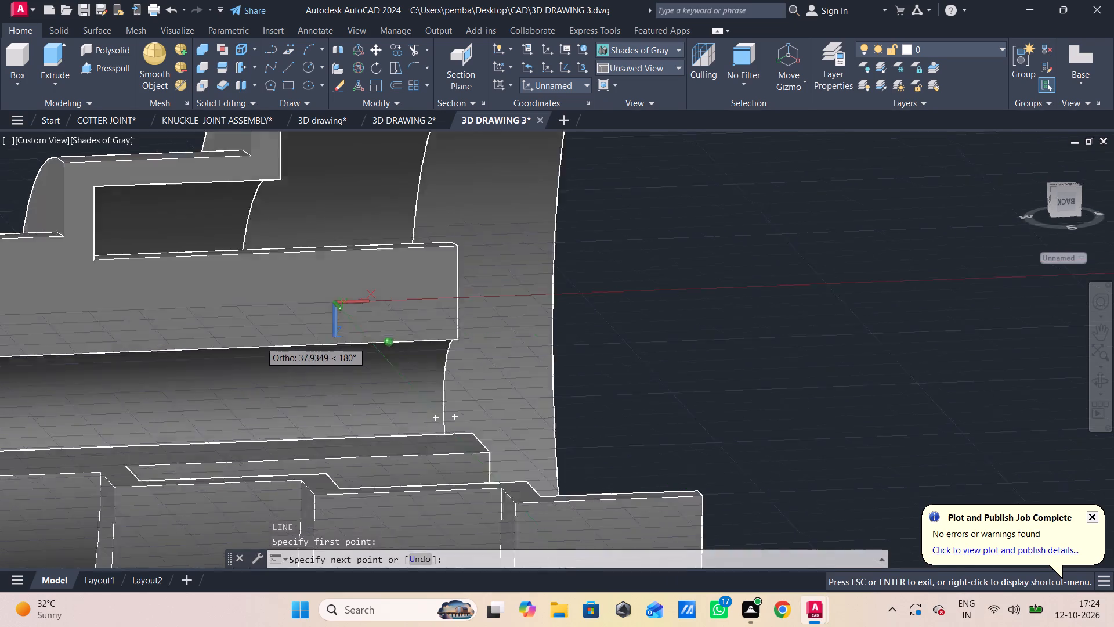
pyautogui.keyDown('shift'); pyautogui.moveTo(221, 350); pyautogui.dragTo(97, 375, button='middle'); pyautogui.keyUp('shift')
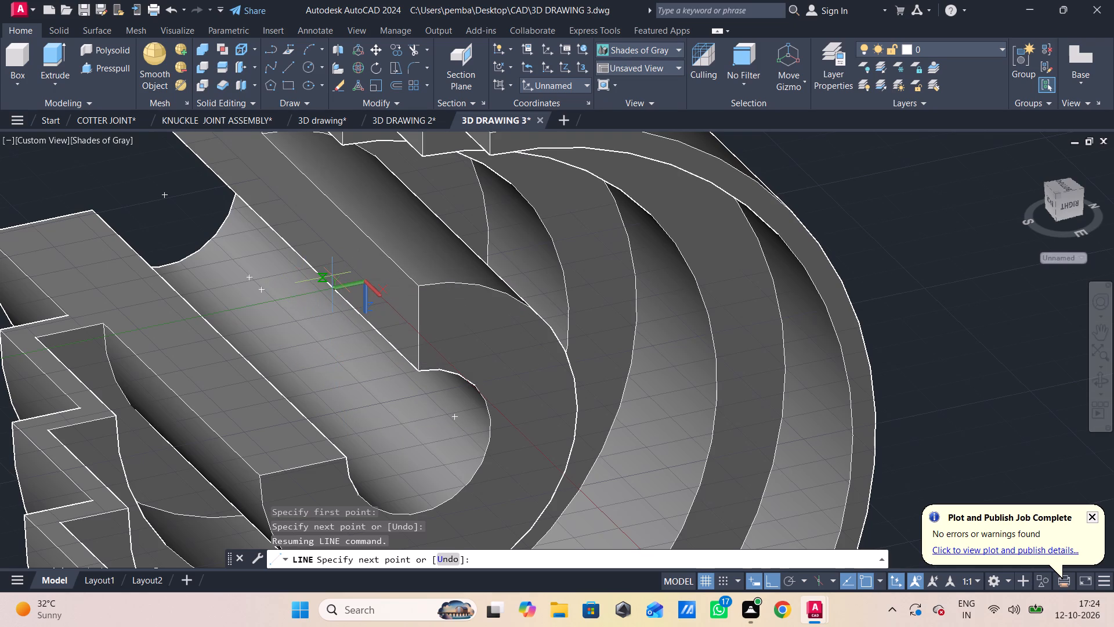
pyautogui.press('5')
pyautogui.press('BackSpace')
pyautogui.write('28')
pyautogui.press('Return')
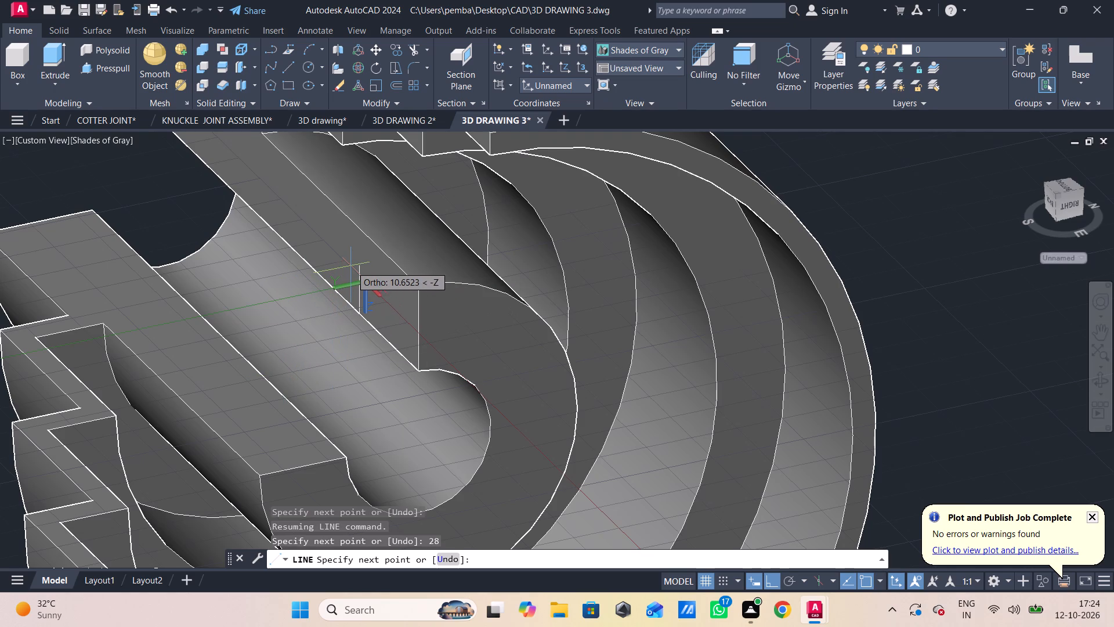
# Continue the line from its far endpoint with a segment about 4 units long up the hub's cut face along -Z.
pyautogui.scroll(4, 366, 298)
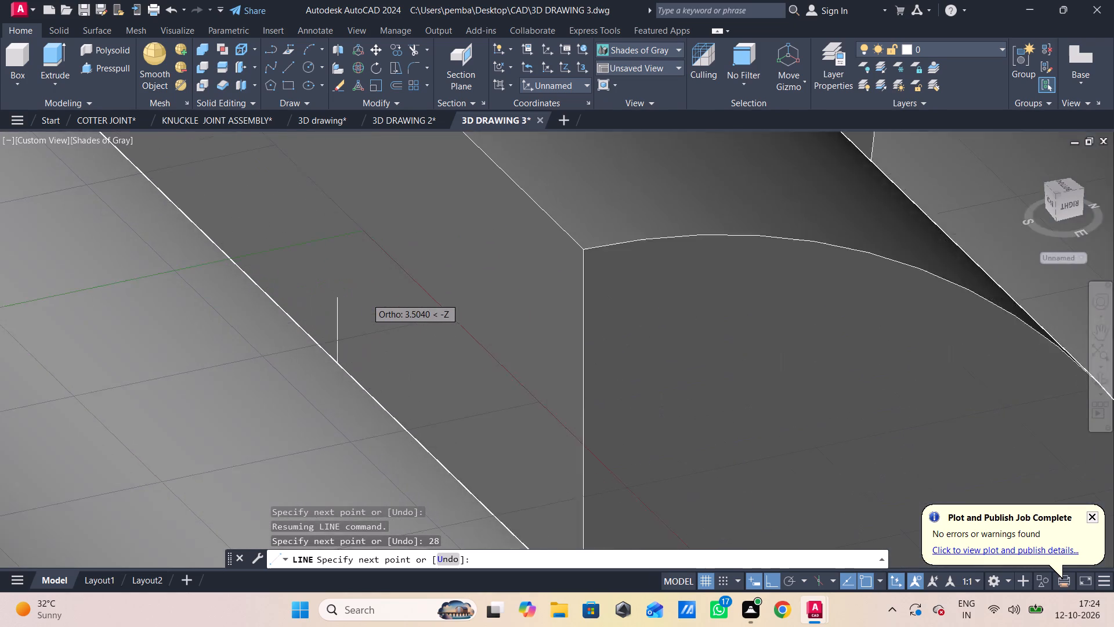
pyautogui.scroll(1, 366, 298)
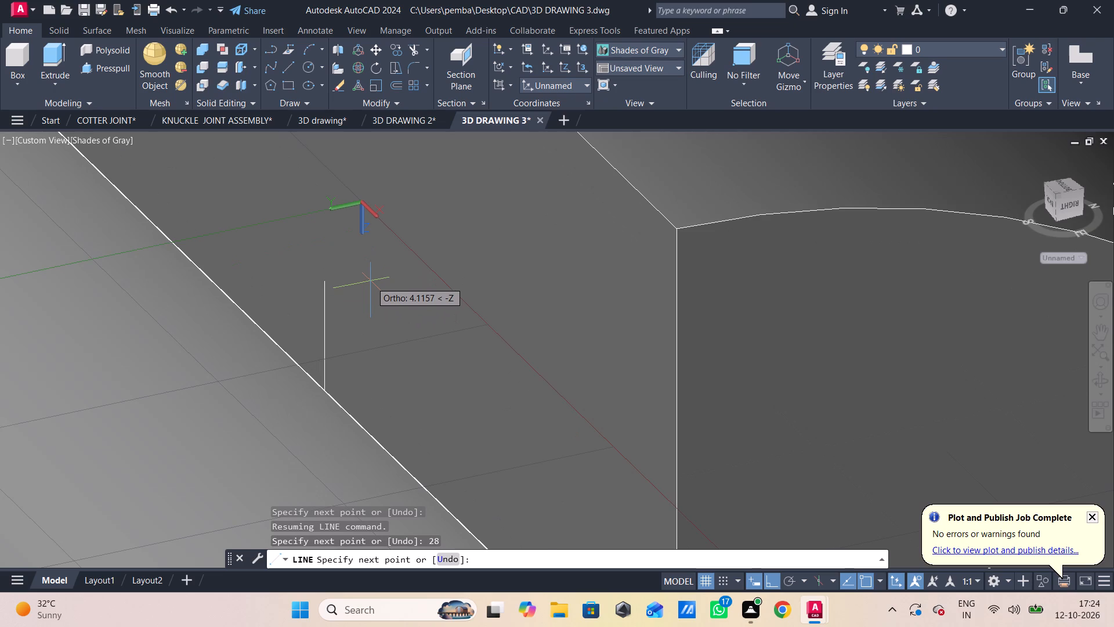
pyautogui.scroll(-1, 371, 281)
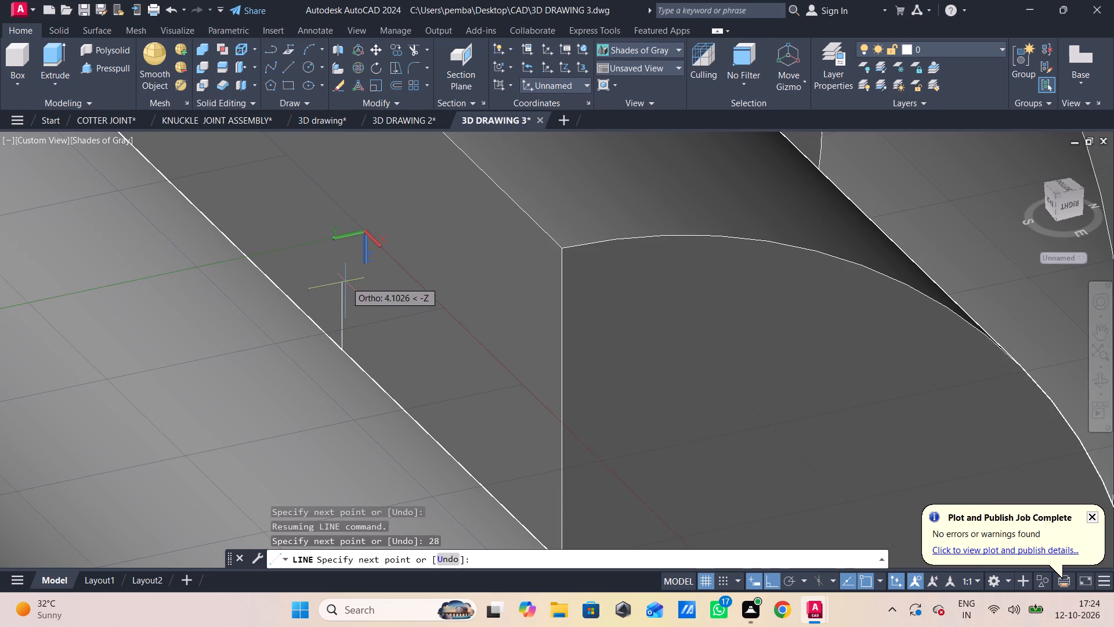
pyautogui.click(346, 282)
pyautogui.press('Escape')
# Draw a circle of radius 5 in the XY plane, centred where the short upright segment meets the bore edge.
pyautogui.press('c')
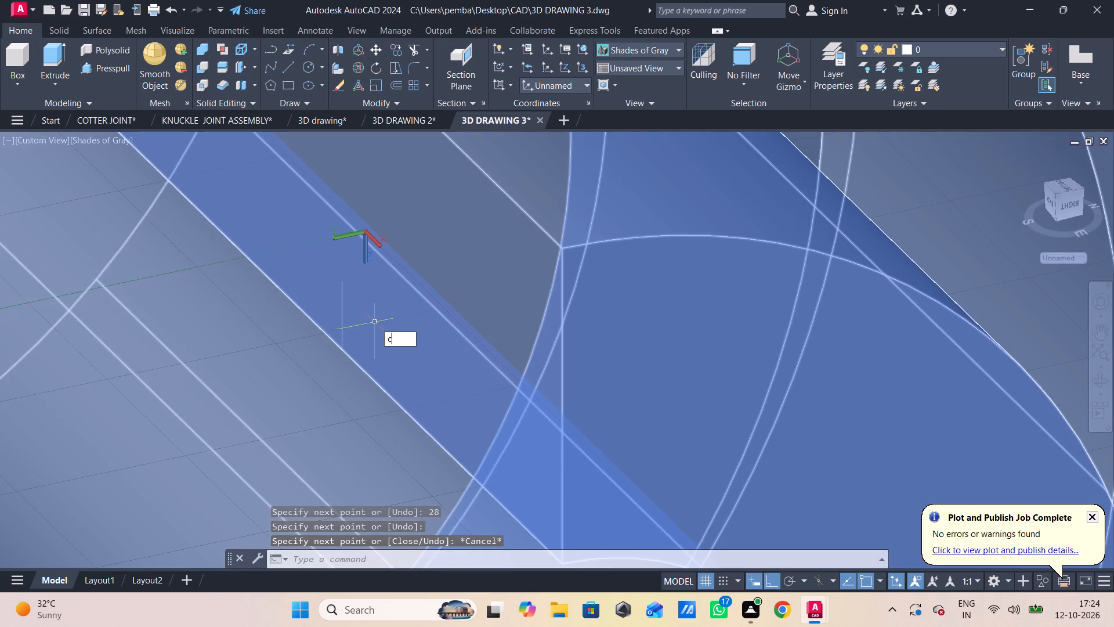
pyautogui.press('Return')
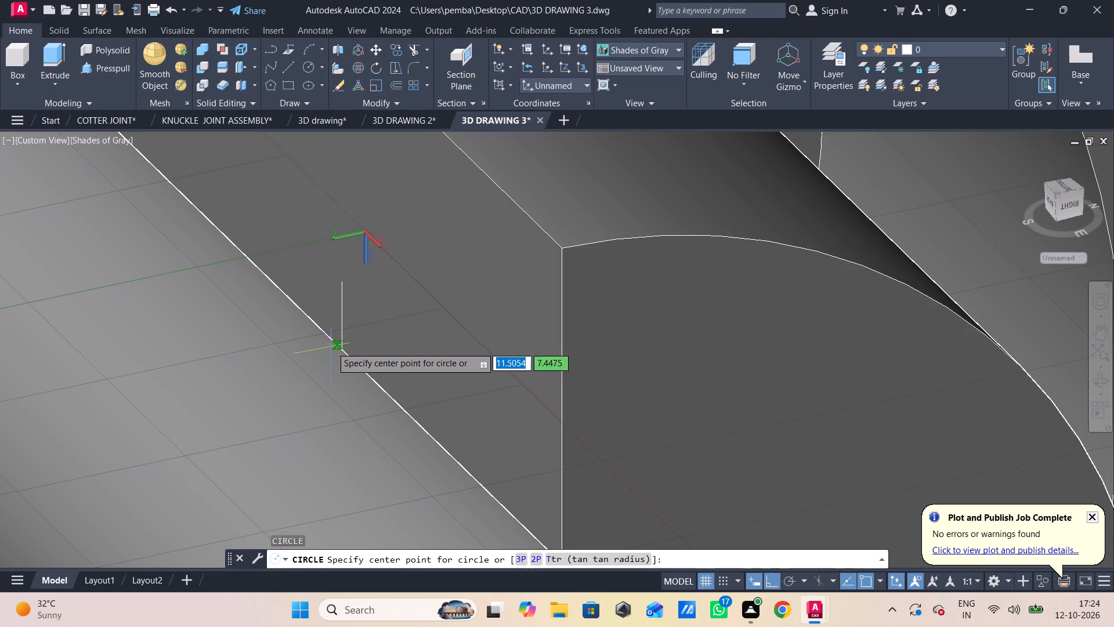
pyautogui.scroll(3, 337, 353)
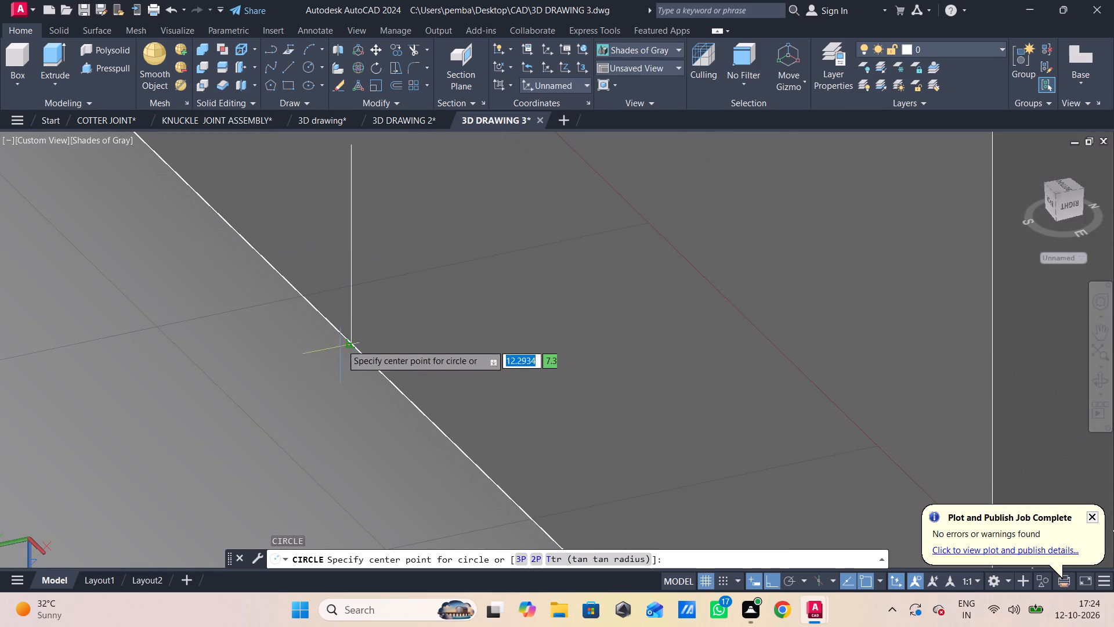
pyautogui.click(344, 339)
pyautogui.scroll(-1, 375, 392)
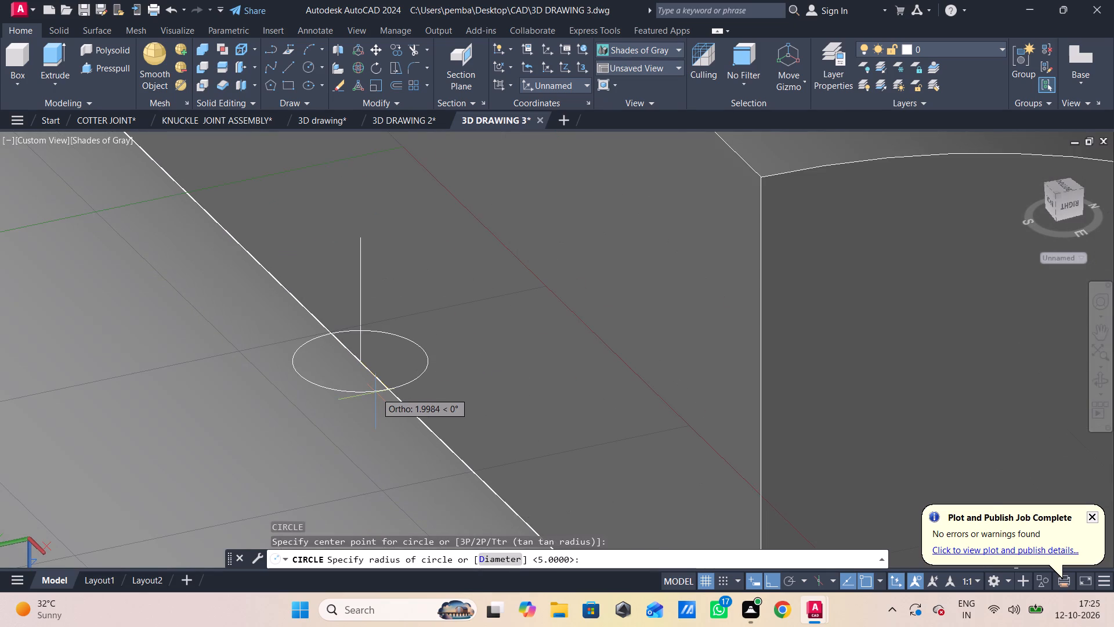
pyautogui.press('5')
pyautogui.press('Return')
# Press-pull the radius 5 circle about 275 units outward through the hub wall and past the outer steps.
pyautogui.scroll(-3, 376, 392)
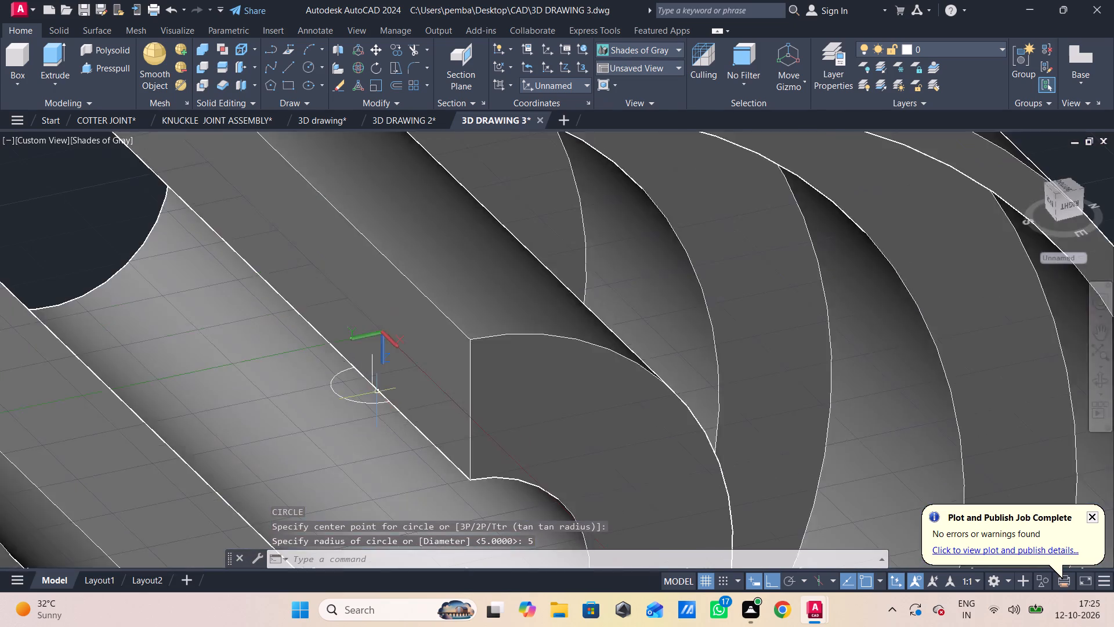
pyautogui.scroll(-2, 385, 387)
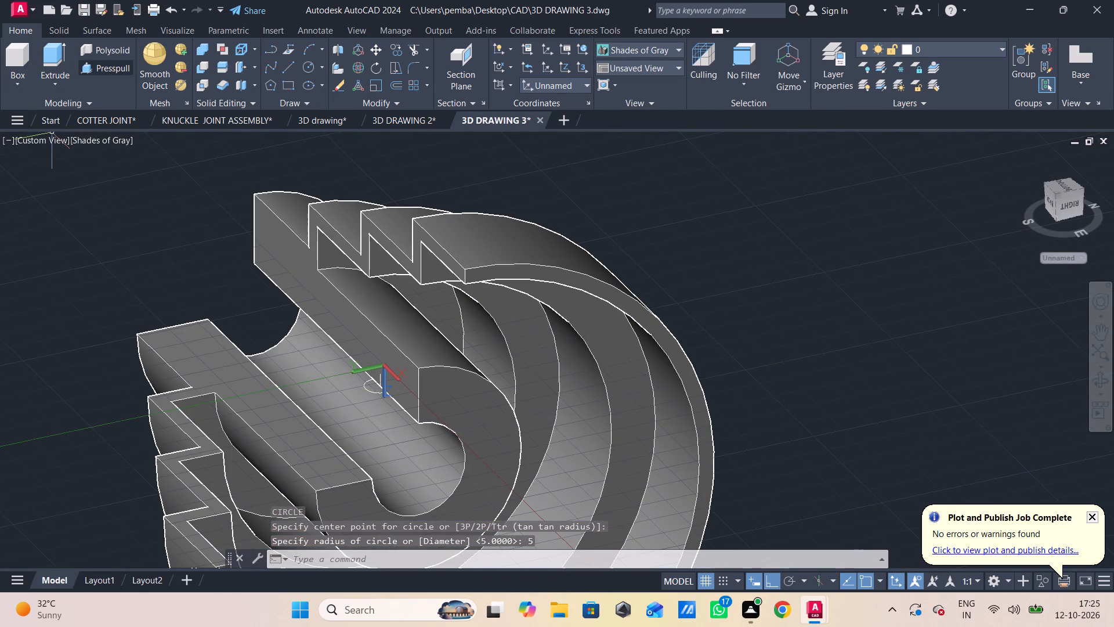
pyautogui.click(93, 67)
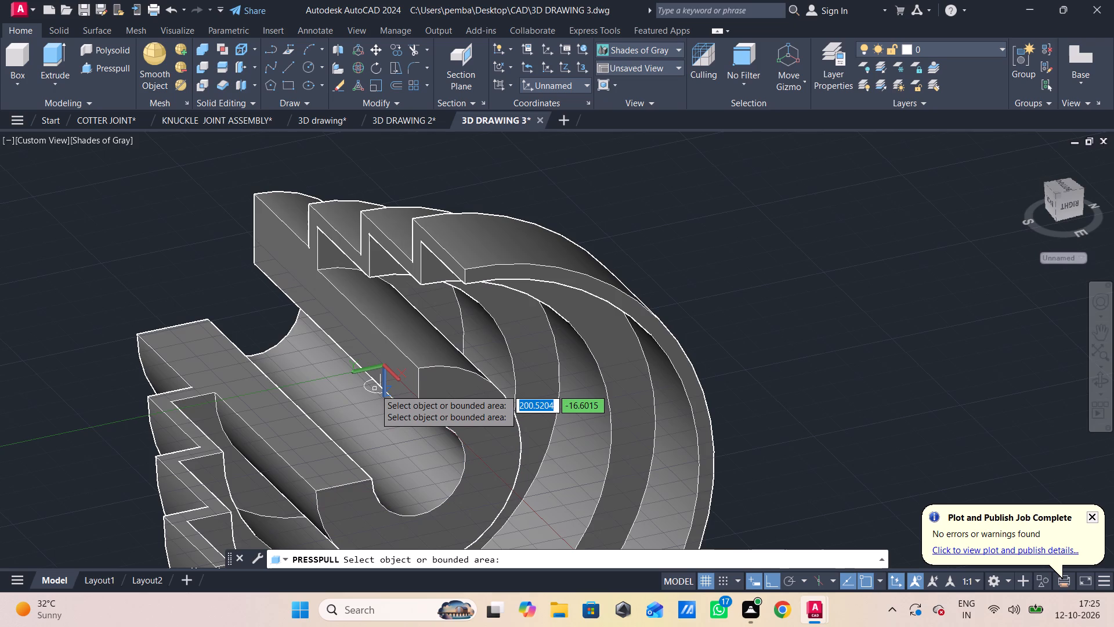
pyautogui.scroll(4, 377, 388)
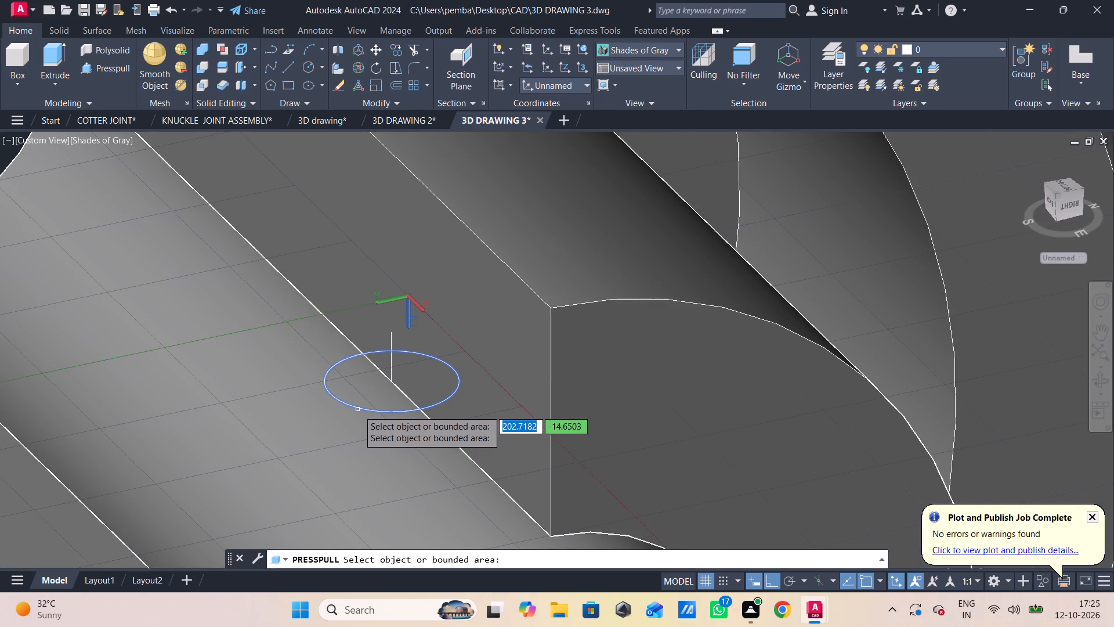
pyautogui.click(358, 410)
pyautogui.scroll(-3, 360, 264)
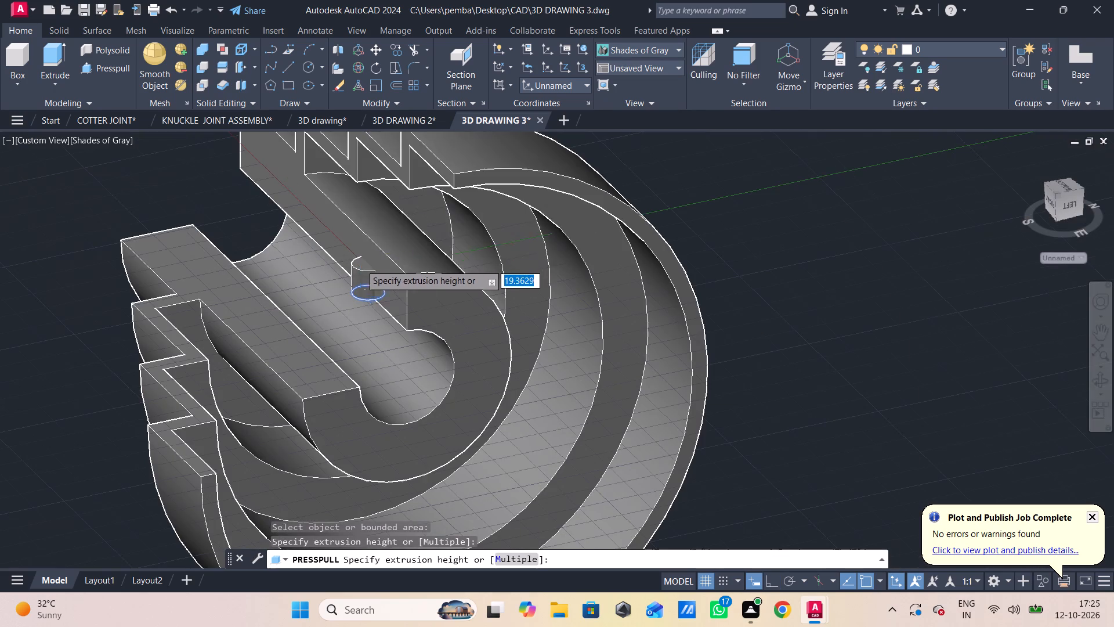
pyautogui.scroll(-2, 389, 156)
pyautogui.moveTo(394, 156); pyautogui.dragTo(392, 313, button='middle')
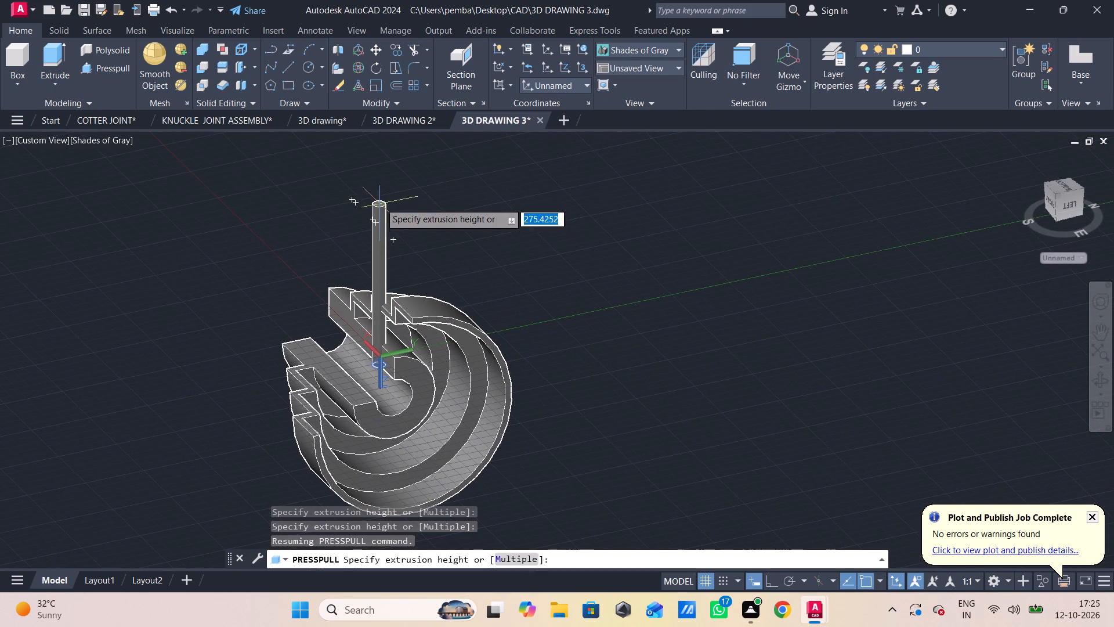
pyautogui.click(380, 201)
pyautogui.press('Escape')
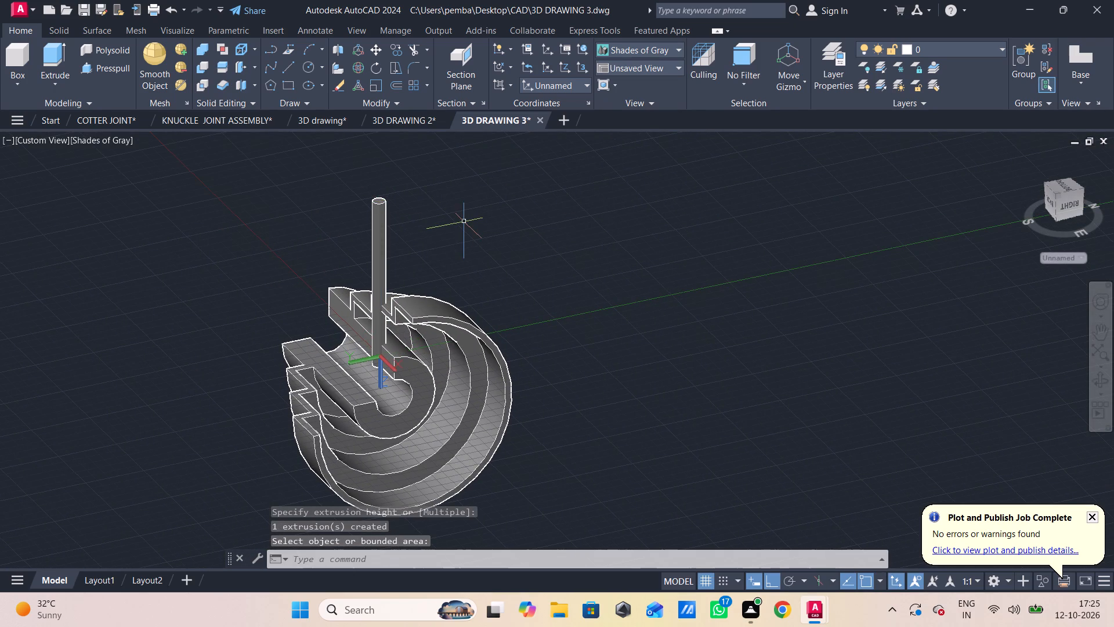
# Subtract the long radius 5 cylinder from the revolved stepped part.
pyautogui.write('su')
pyautogui.press('Return')
pyautogui.click(448, 405)
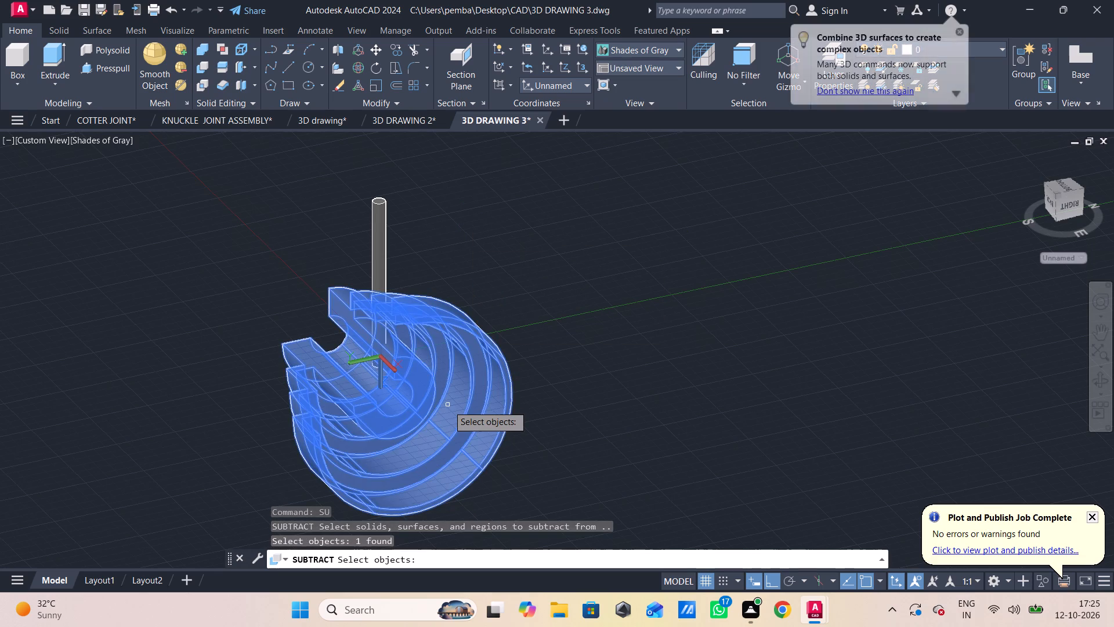
pyautogui.press('Return')
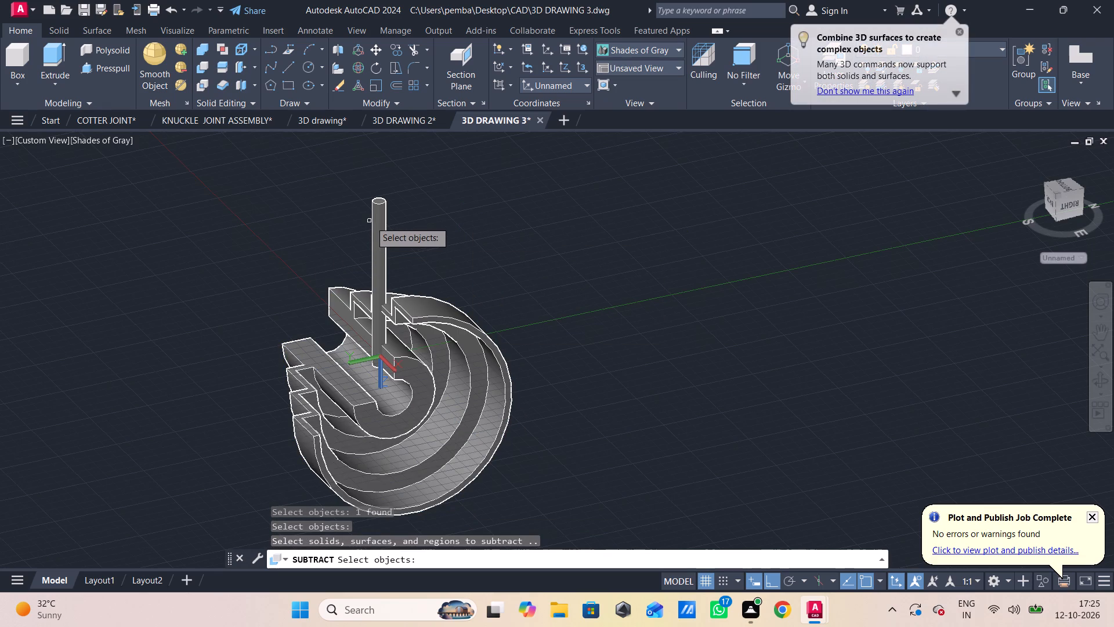
pyautogui.click(379, 216)
pyautogui.press('Return')
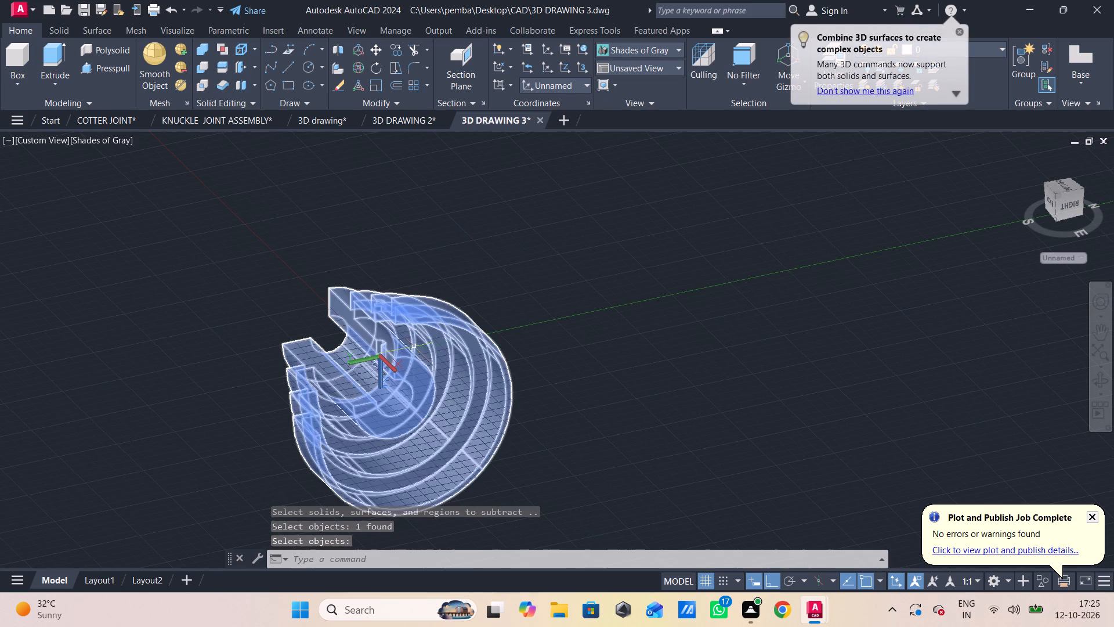
# Erase the leftover radius 5 circle and the short upright construction line at the base of the hub's radial hole.
pyautogui.scroll(3, 408, 344)
pyautogui.scroll(4, 362, 409)
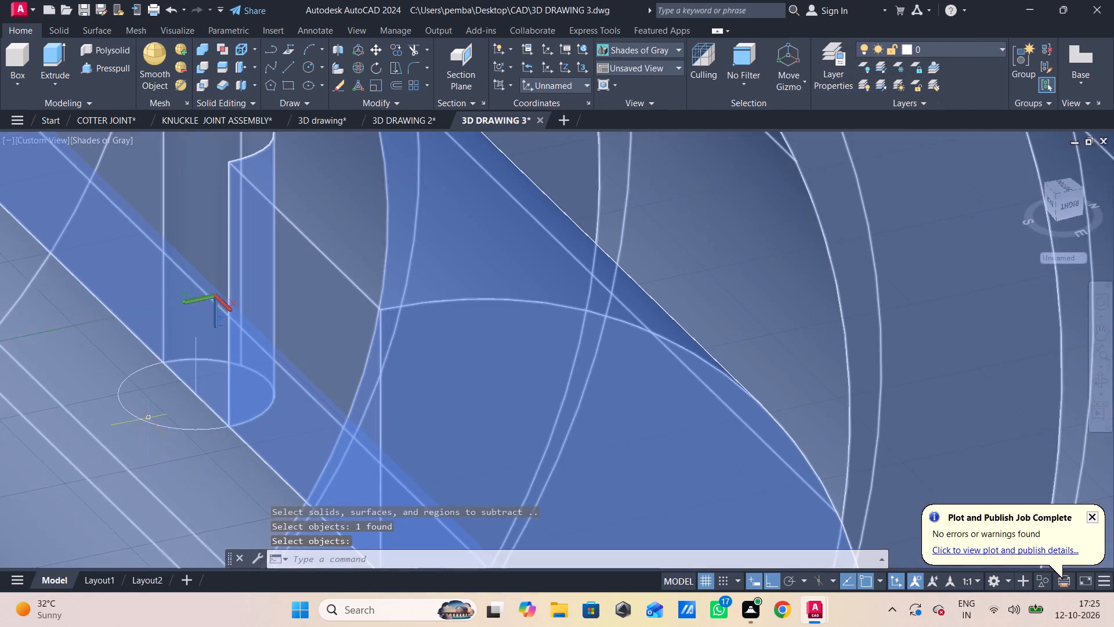
pyautogui.click(155, 423)
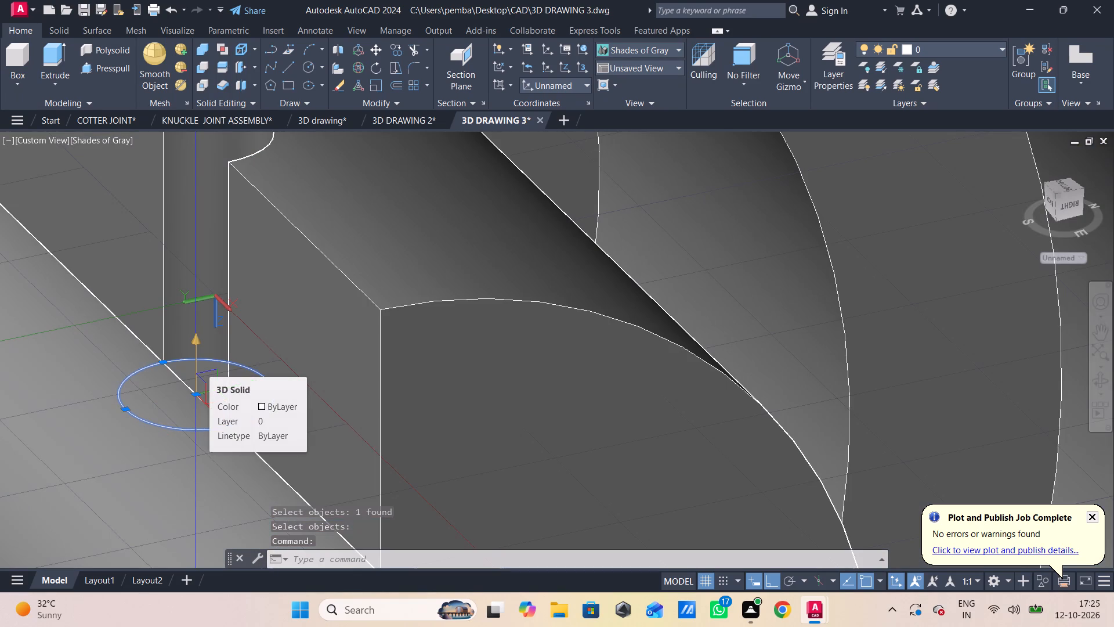
pyautogui.press('Delete')
pyautogui.click(197, 374)
pyautogui.press('Delete')
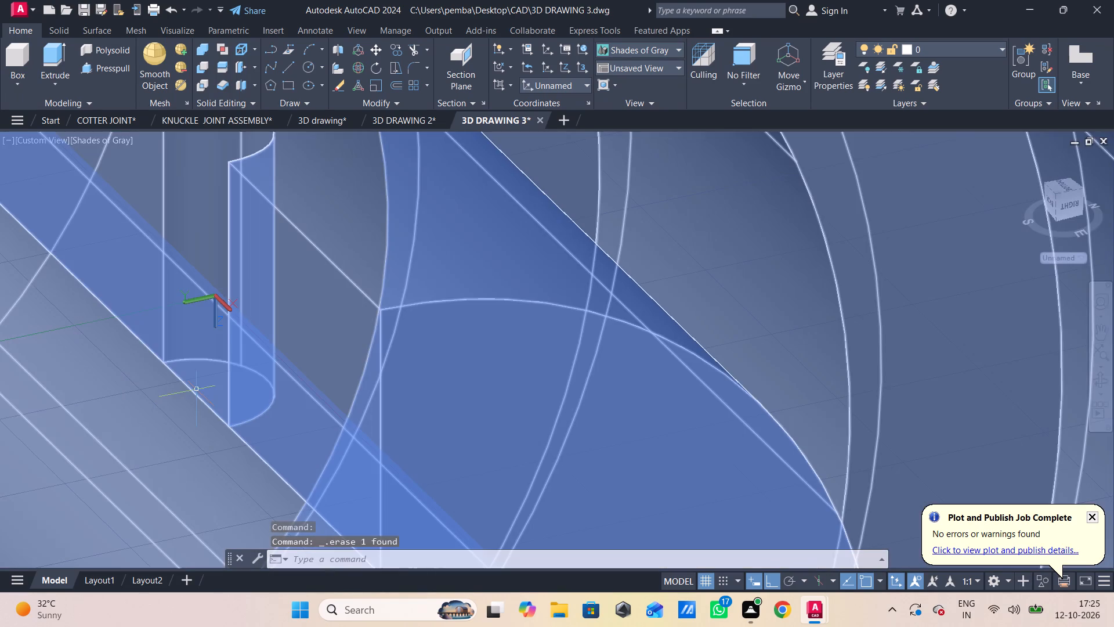
# Set the visual style to 2D Wireframe with the hub's bore edge and radial hole in view.
pyautogui.click(197, 397)
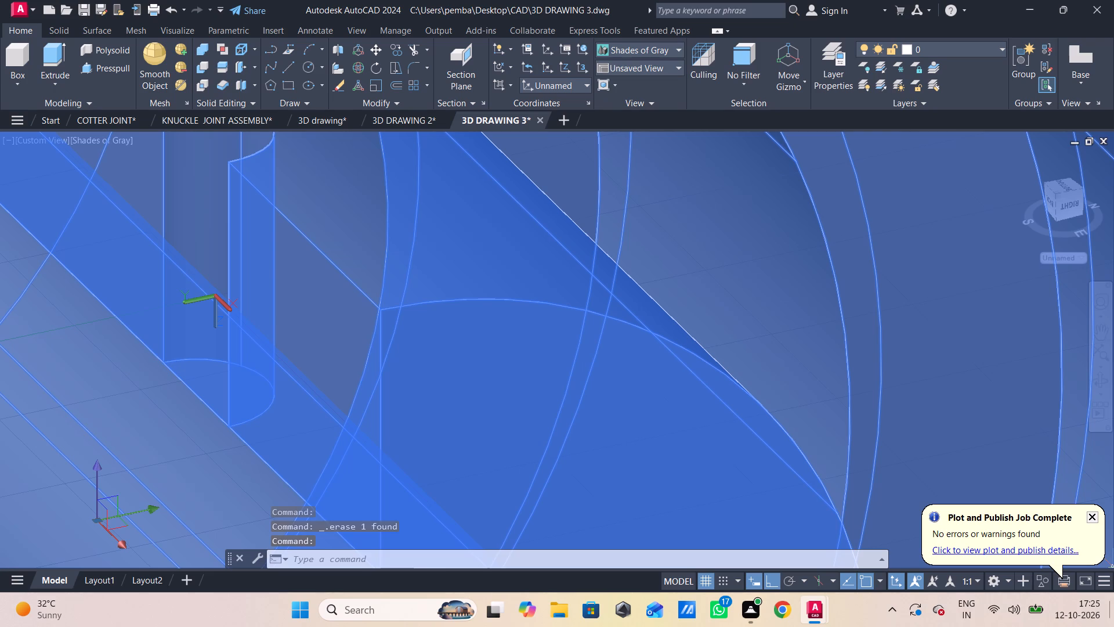
pyautogui.keyDown('shift'); pyautogui.moveTo(1038, 525); pyautogui.dragTo(1087, 546, button='middle'); pyautogui.keyUp('shift')
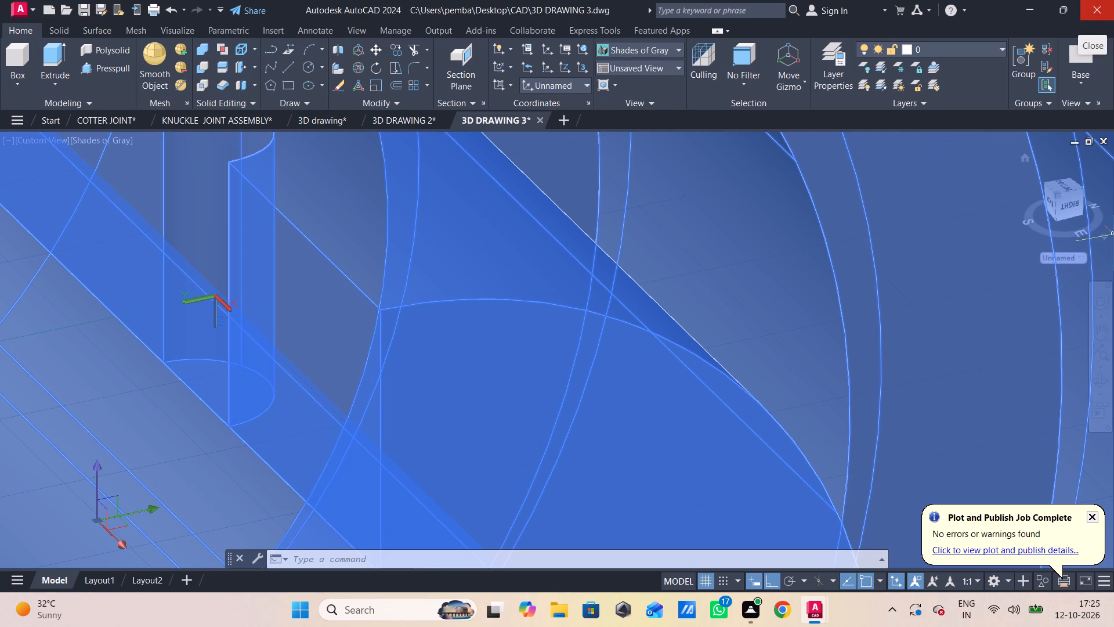
pyautogui.keyDown('shift'); pyautogui.moveTo(437, 304); pyautogui.dragTo(469, 301, button='middle'); pyautogui.keyUp('shift')
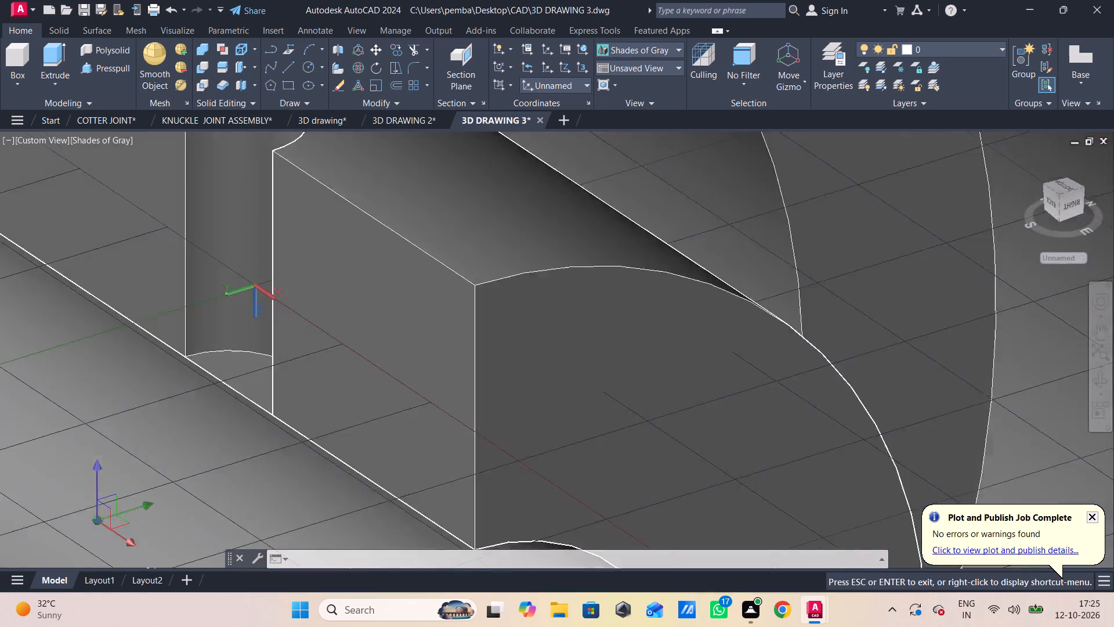
pyautogui.keyDown('shift'); pyautogui.moveTo(469, 301); pyautogui.dragTo(552, 307, button='middle'); pyautogui.keyUp('shift')
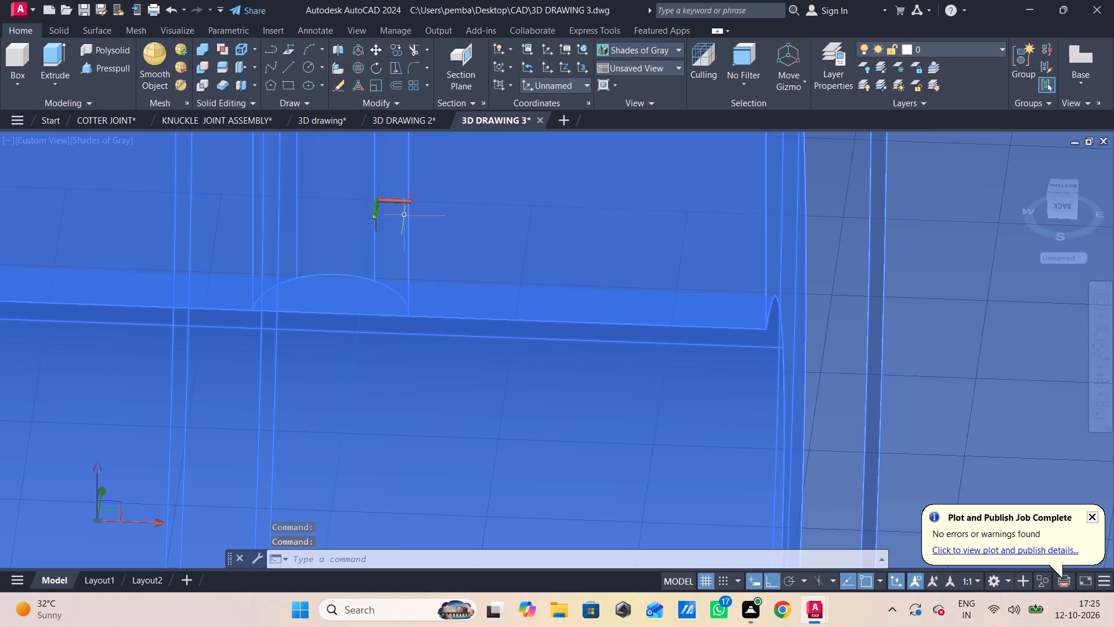
pyautogui.click(74, 136)
pyautogui.click(106, 173)
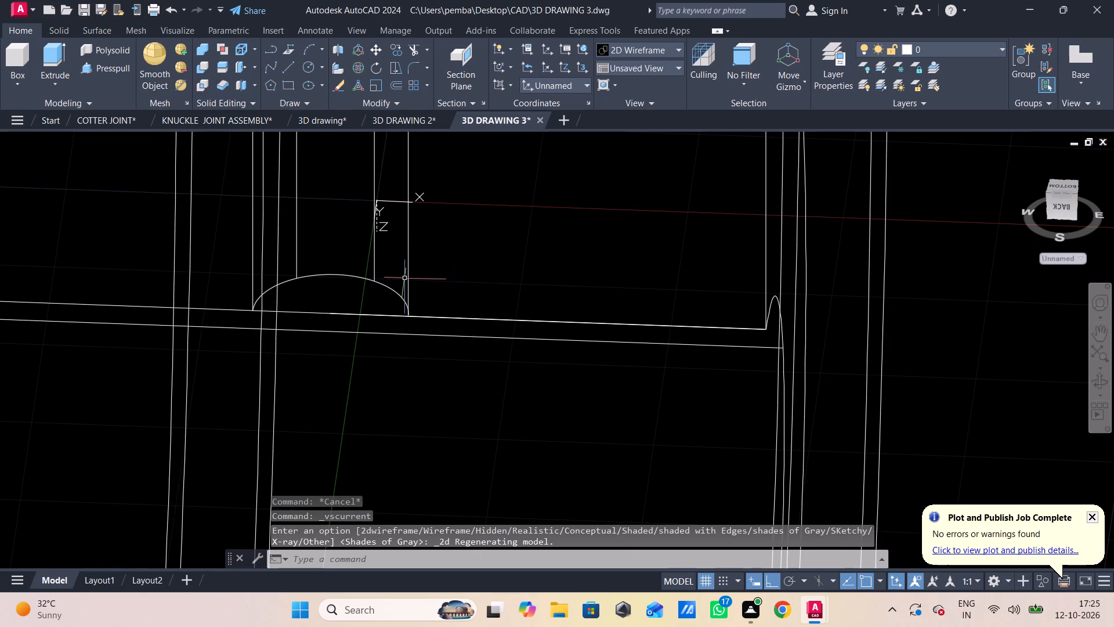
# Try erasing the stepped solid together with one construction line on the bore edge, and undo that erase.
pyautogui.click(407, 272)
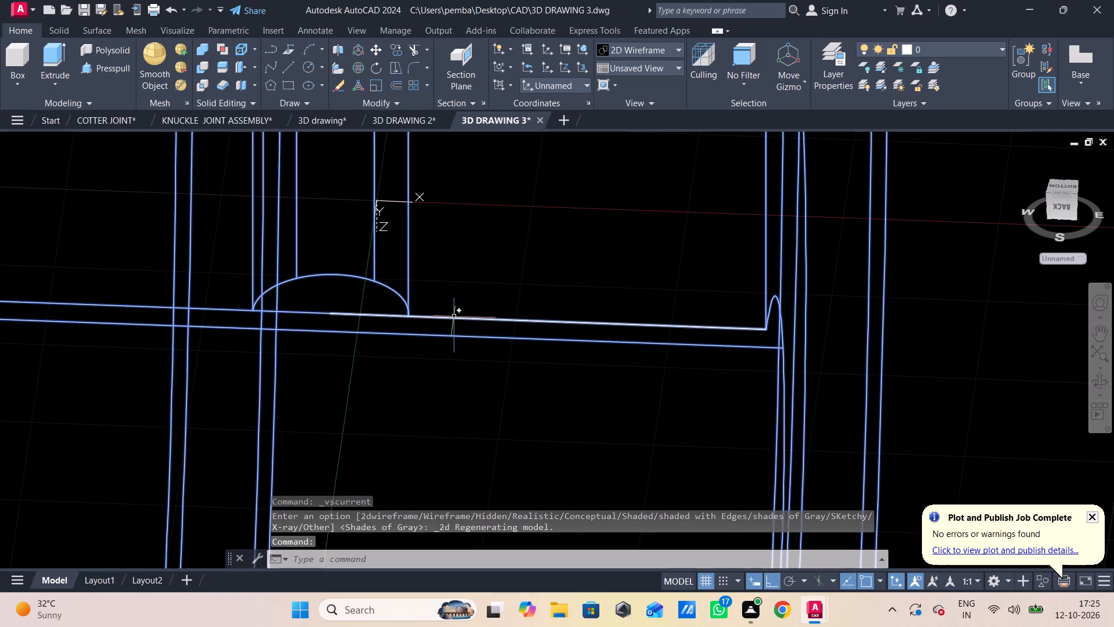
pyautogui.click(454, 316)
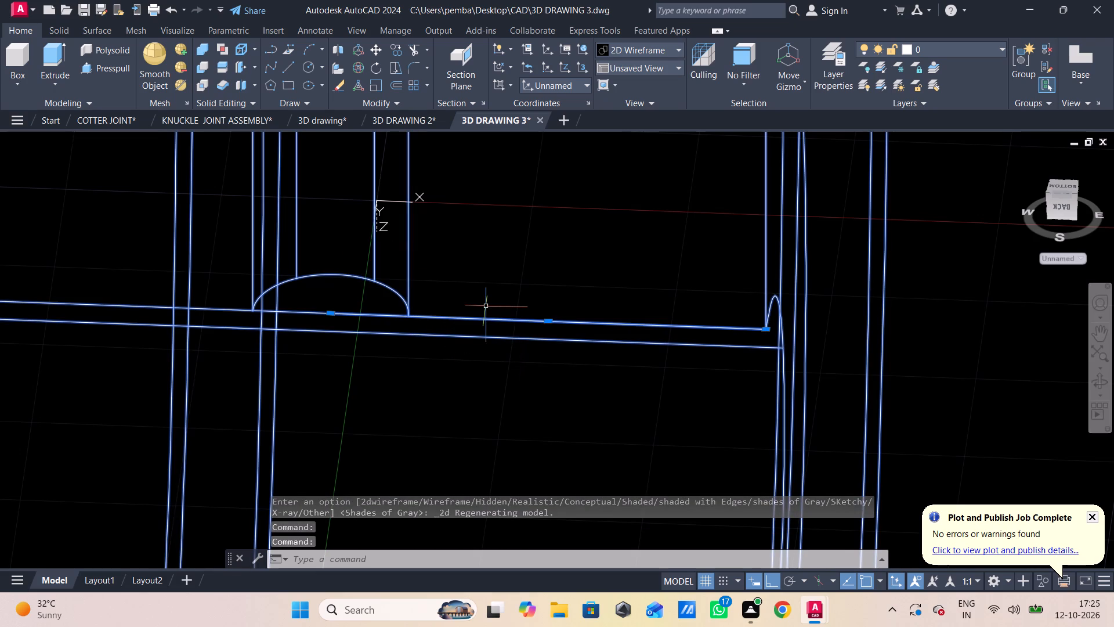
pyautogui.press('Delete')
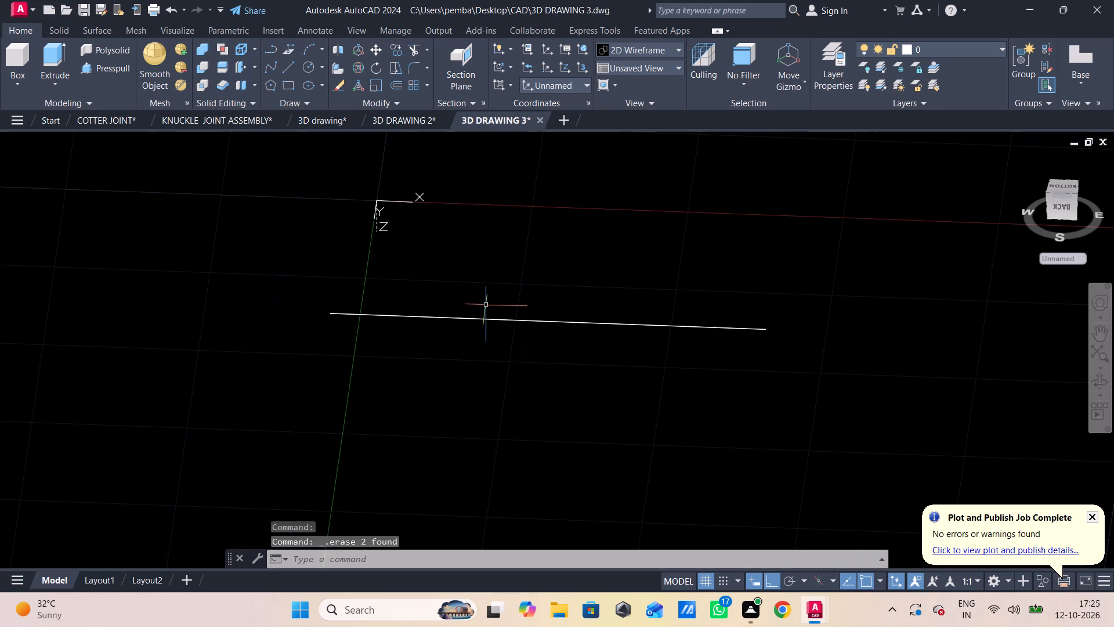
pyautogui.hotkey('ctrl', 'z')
# Erase all the overlapping construction lines lying along the bore edge between the radial hole and the hub's inner end.
pyautogui.click(487, 318)
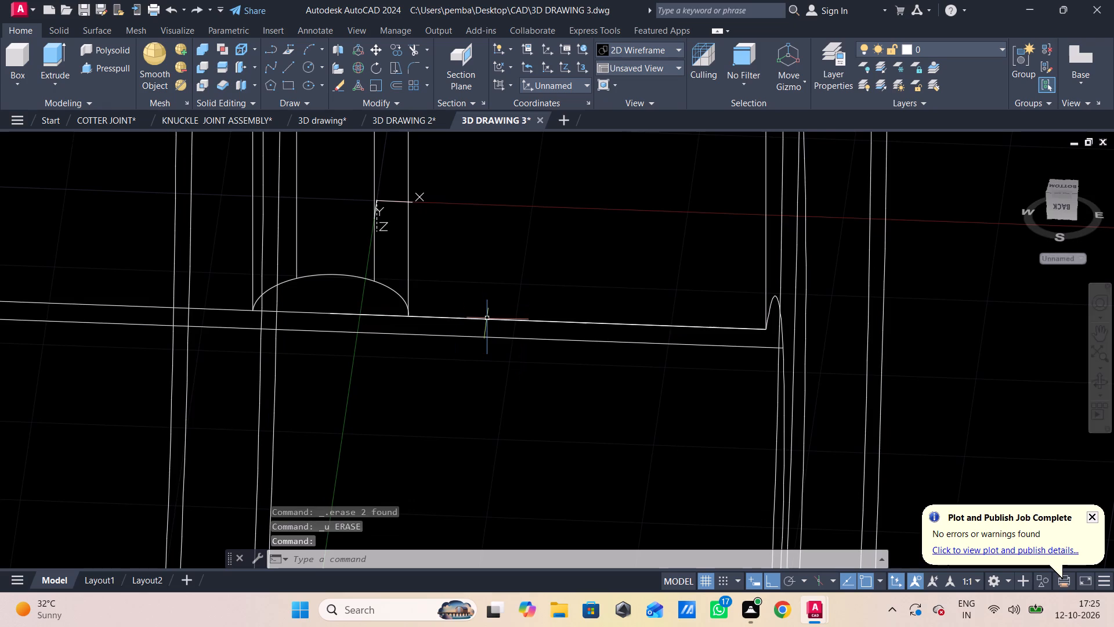
pyautogui.press('Delete')
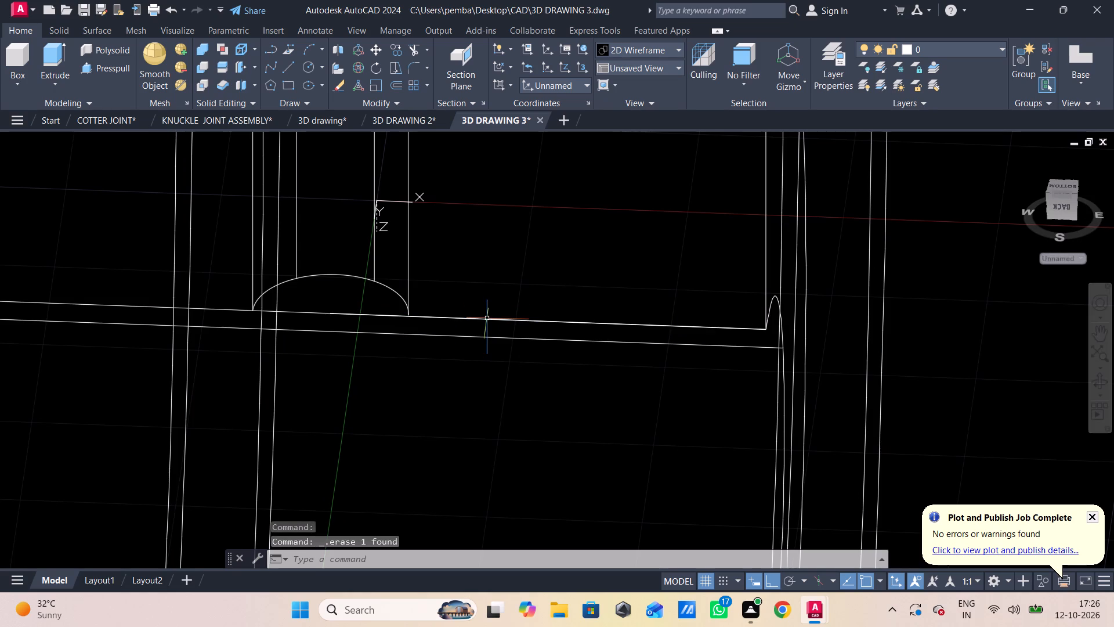
pyautogui.click(487, 318)
pyautogui.press('Delete')
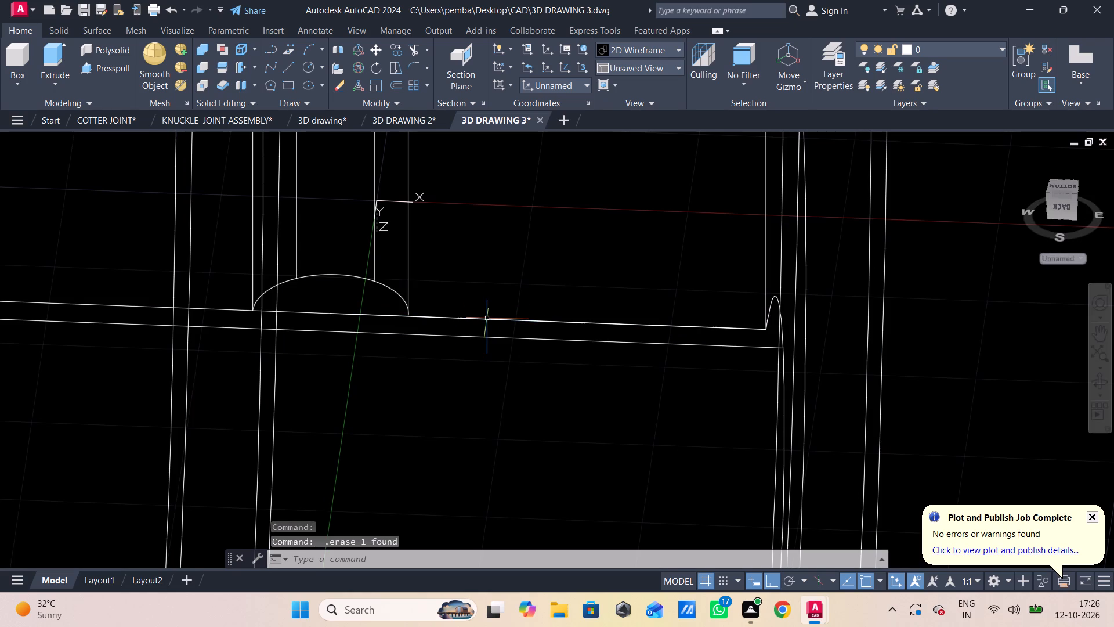
pyautogui.click(487, 318)
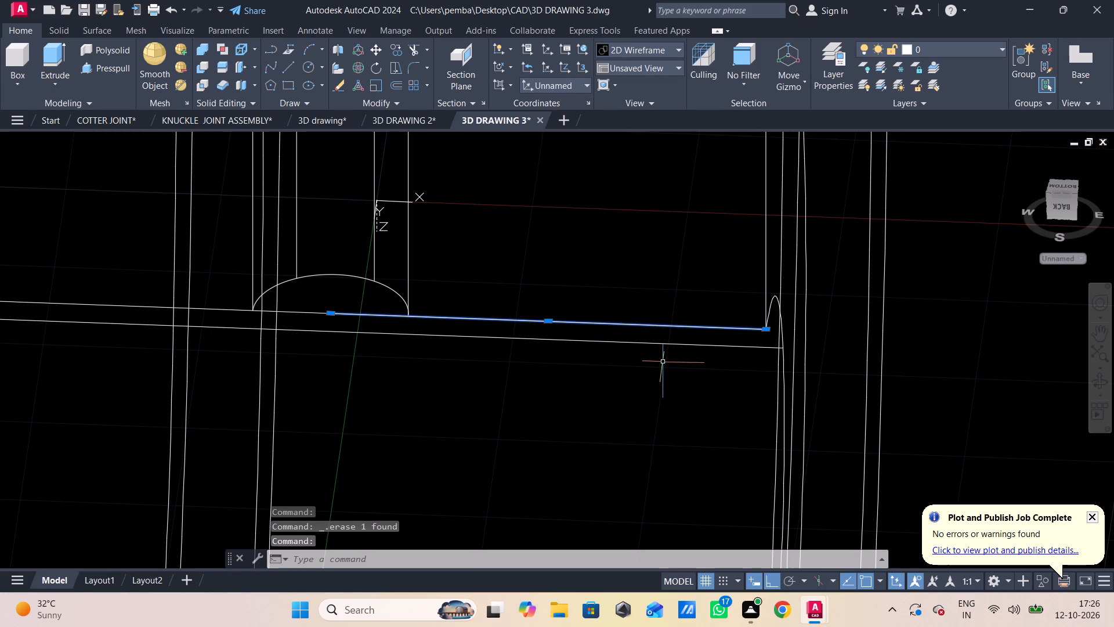
pyautogui.press('Delete')
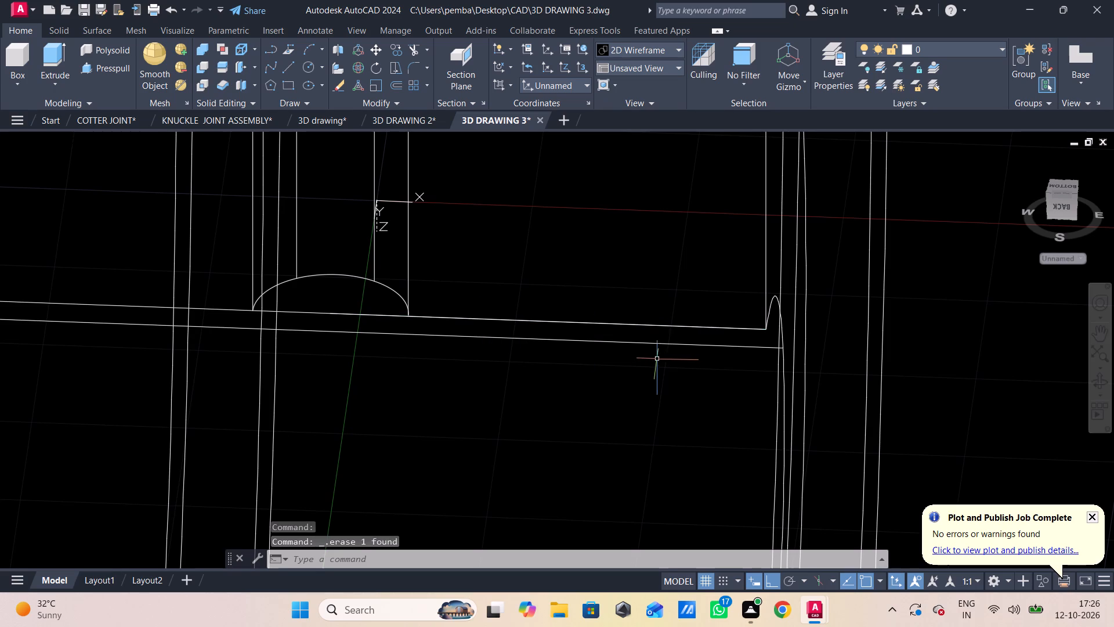
pyautogui.click(340, 313)
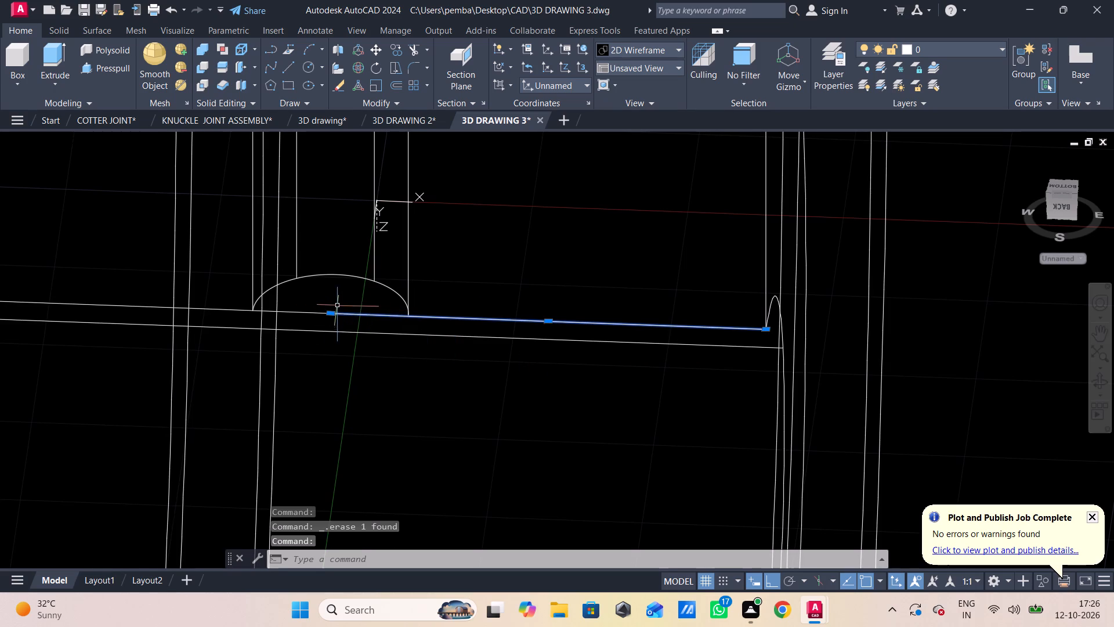
pyautogui.click(334, 314)
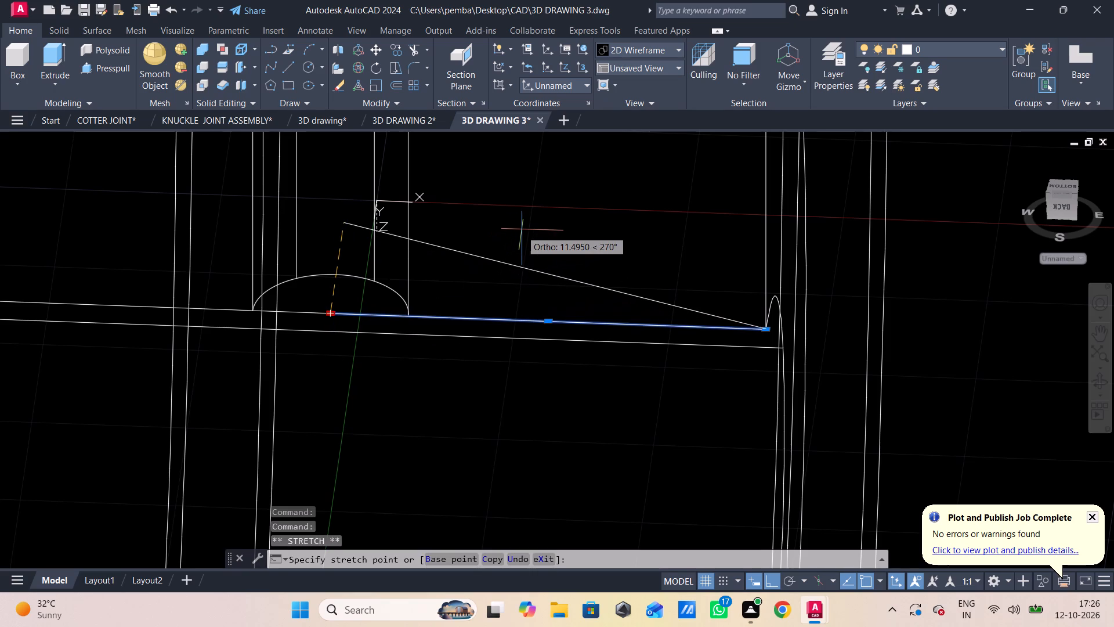
pyautogui.press('Delete')
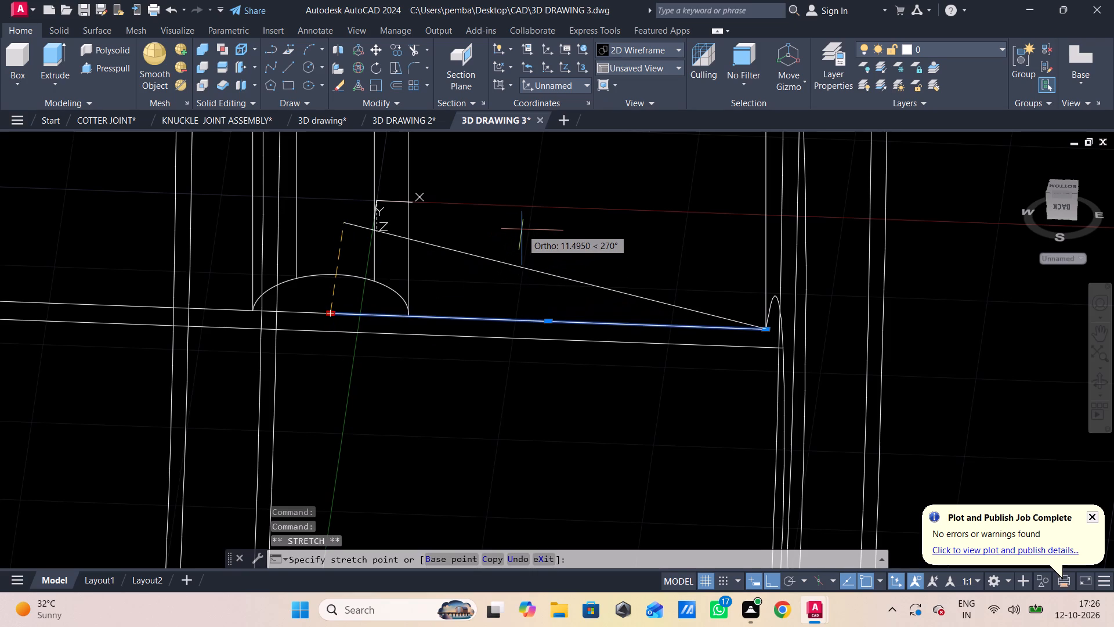
pyautogui.click(522, 229)
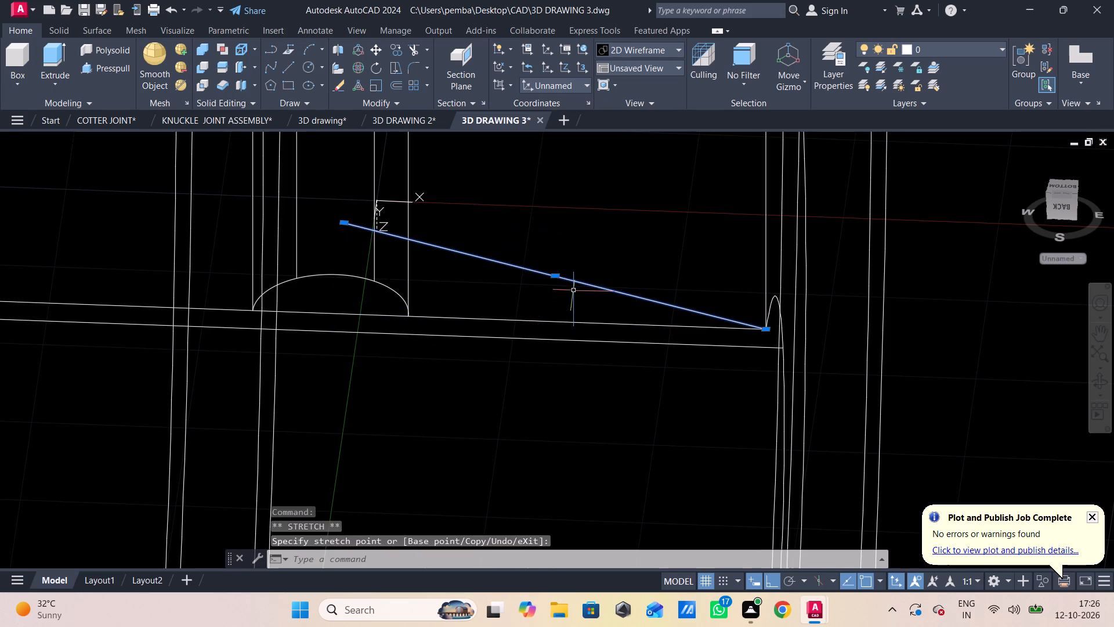
pyautogui.press('Delete')
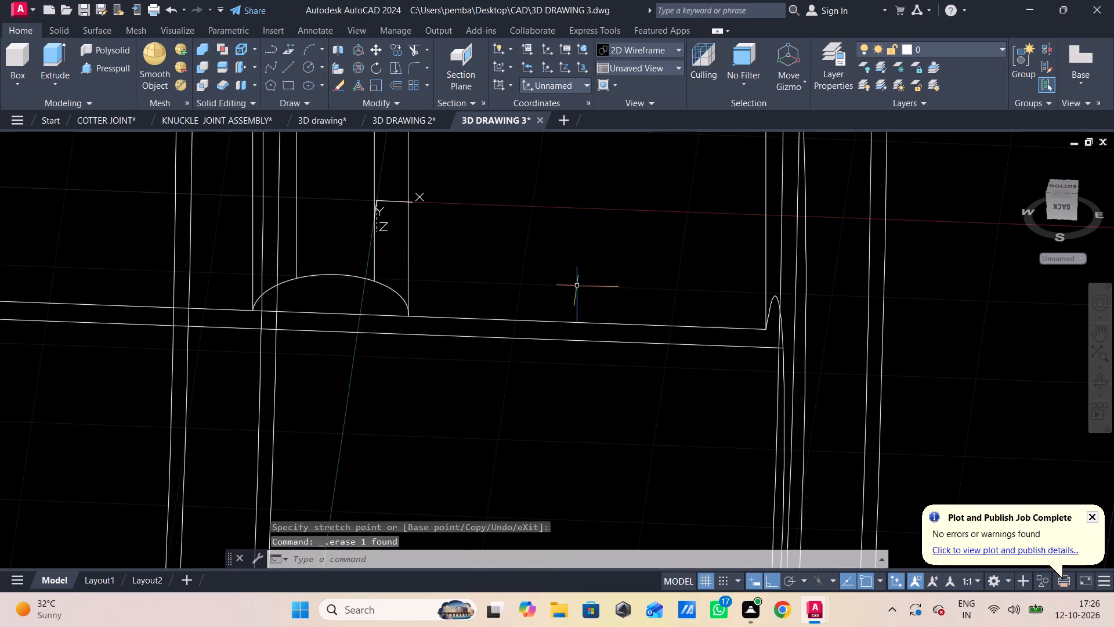
# Set the visual style back to Shades of Gray with the whole stepped part in view.
pyautogui.scroll(-2, 554, 273)
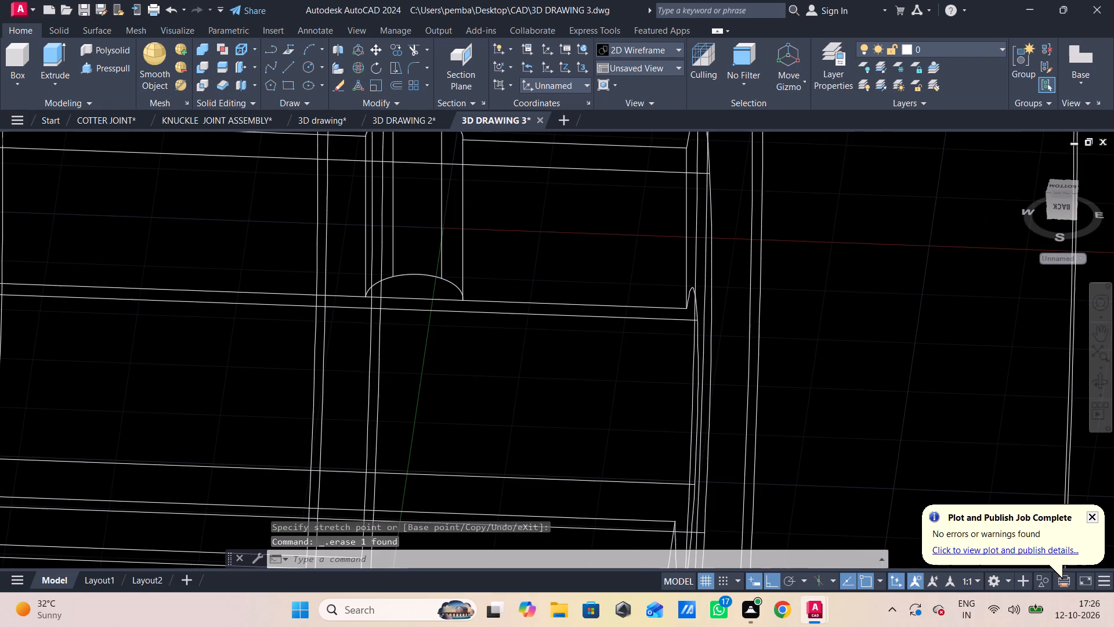
pyautogui.scroll(-2, 554, 273)
pyautogui.moveTo(554, 273); pyautogui.dragTo(491, 330, button='middle')
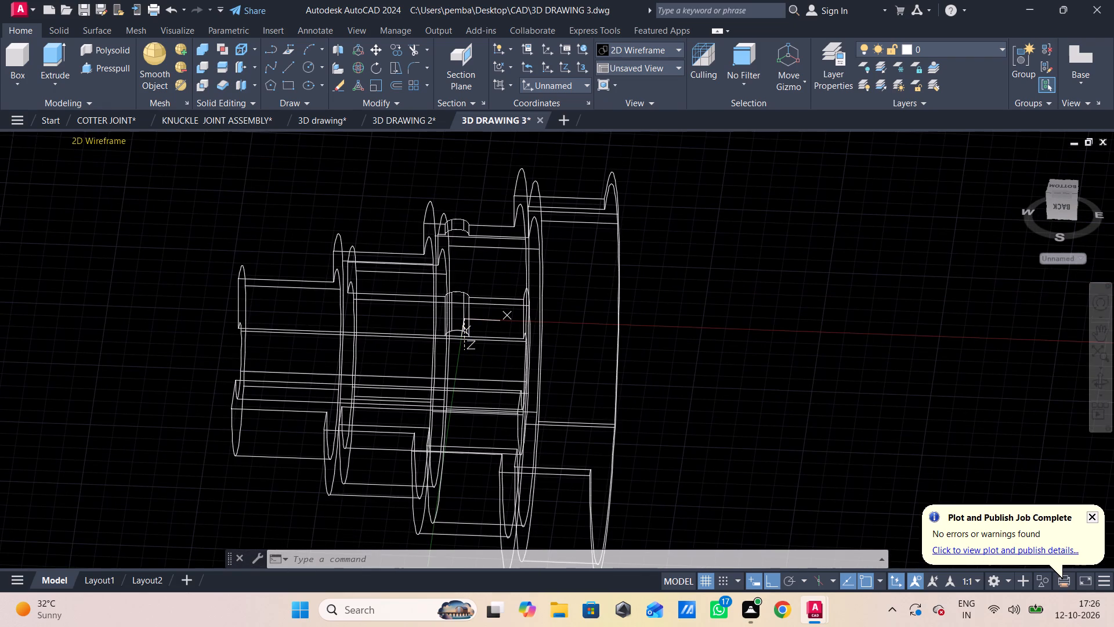
pyautogui.click(93, 148)
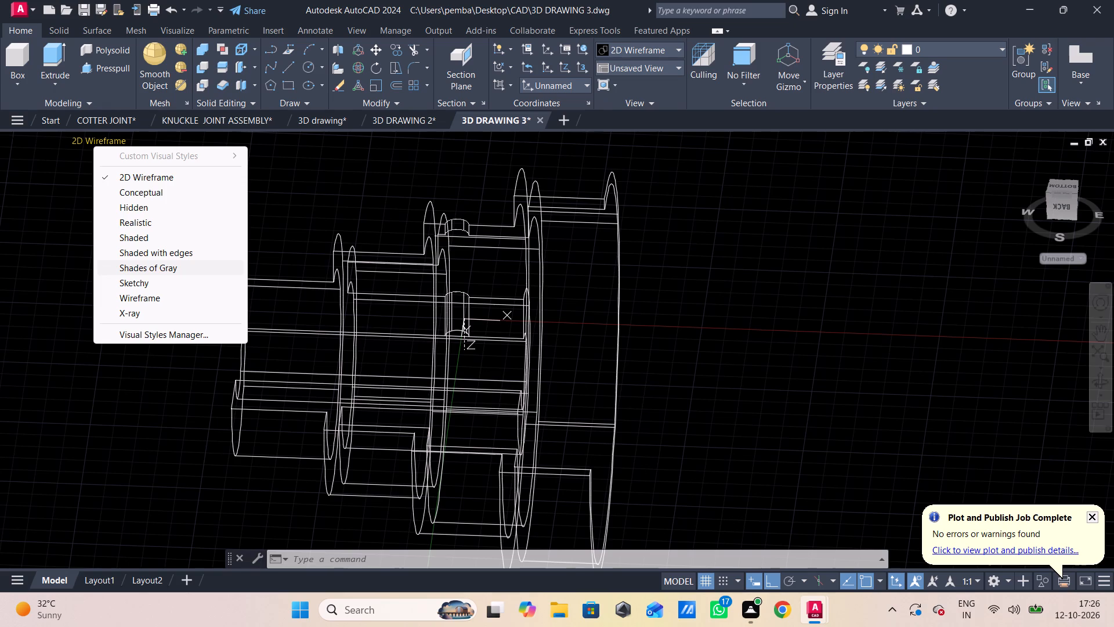
pyautogui.click(149, 267)
pyautogui.scroll(-1, 519, 313)
pyautogui.moveTo(850, 342); pyautogui.dragTo(780, 345, button='middle')
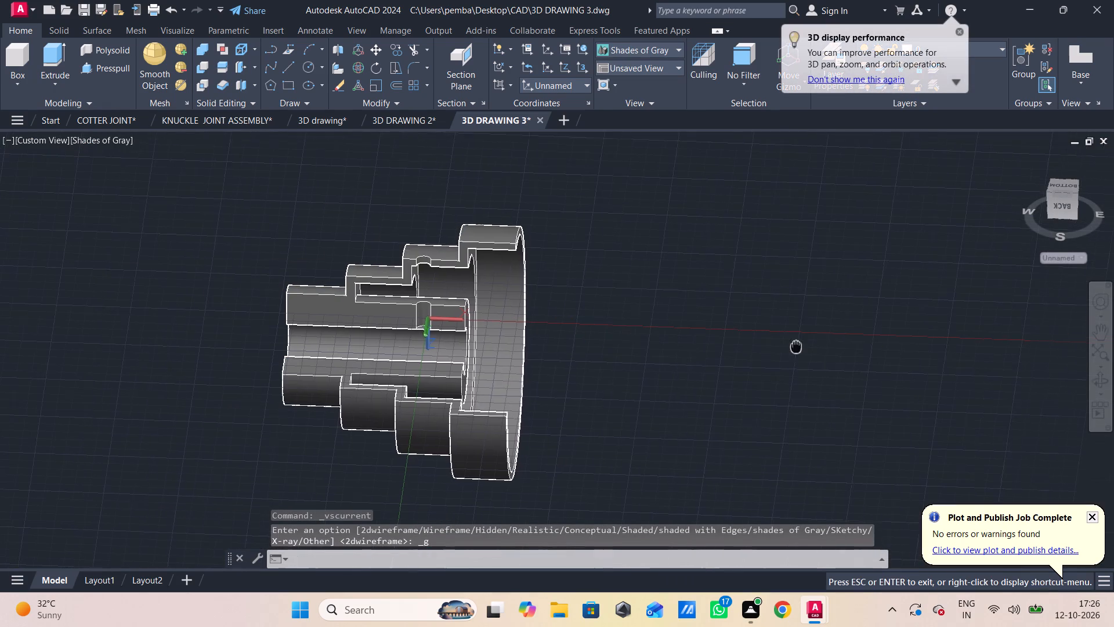
pyautogui.moveTo(780, 345); pyautogui.dragTo(585, 335, button='middle')
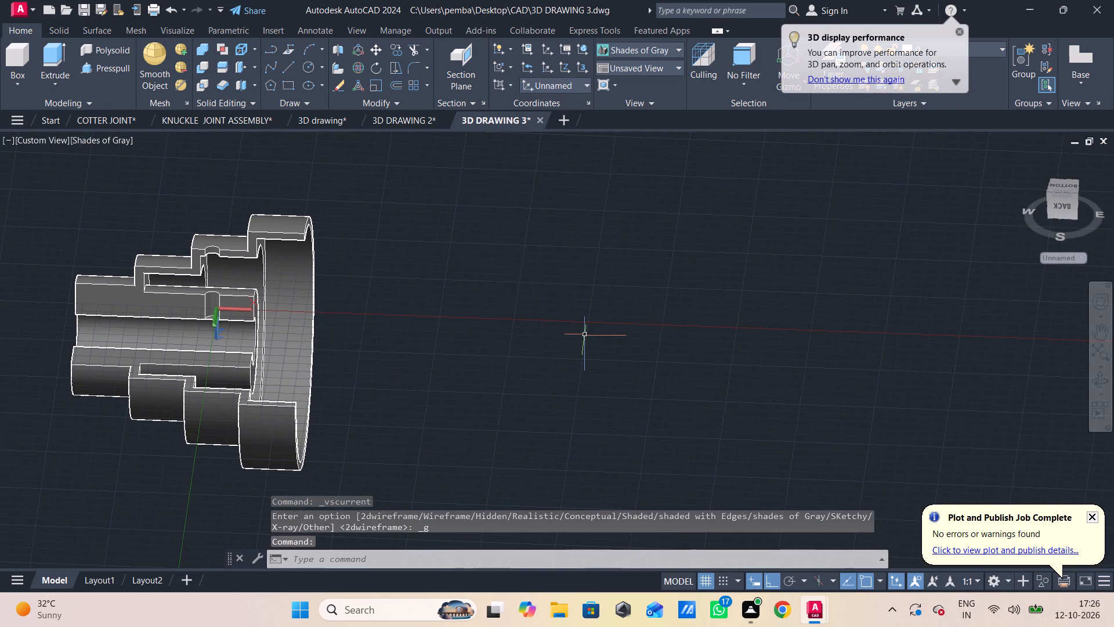
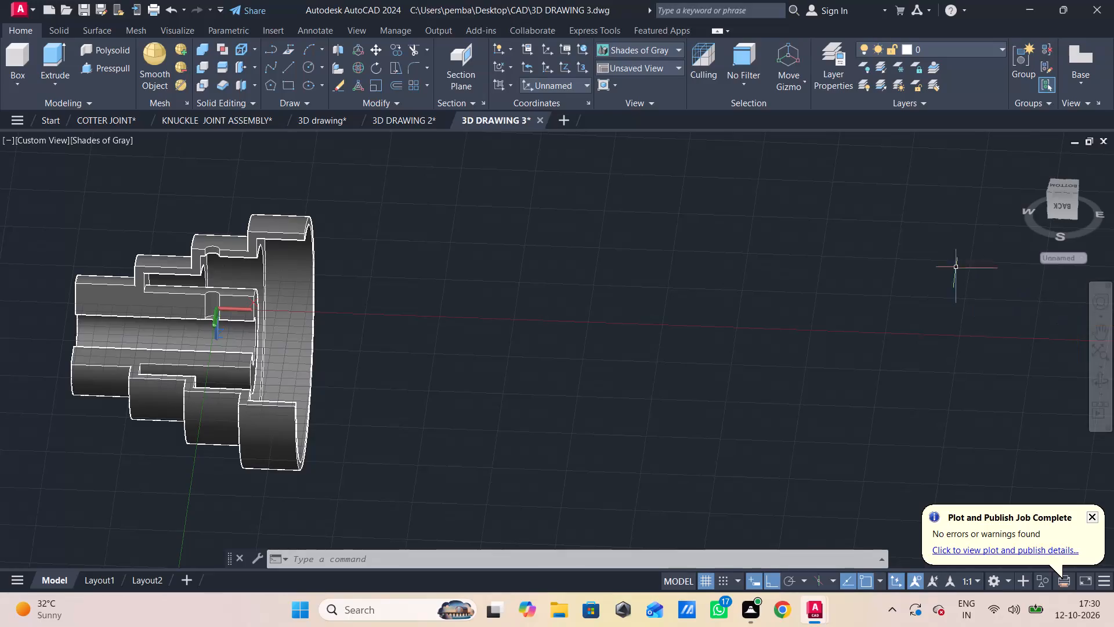
# In the Front view, draw two concentric circles of radius 20 and 8 in the empty space beside the stepped part.
pyautogui.click(42, 144)
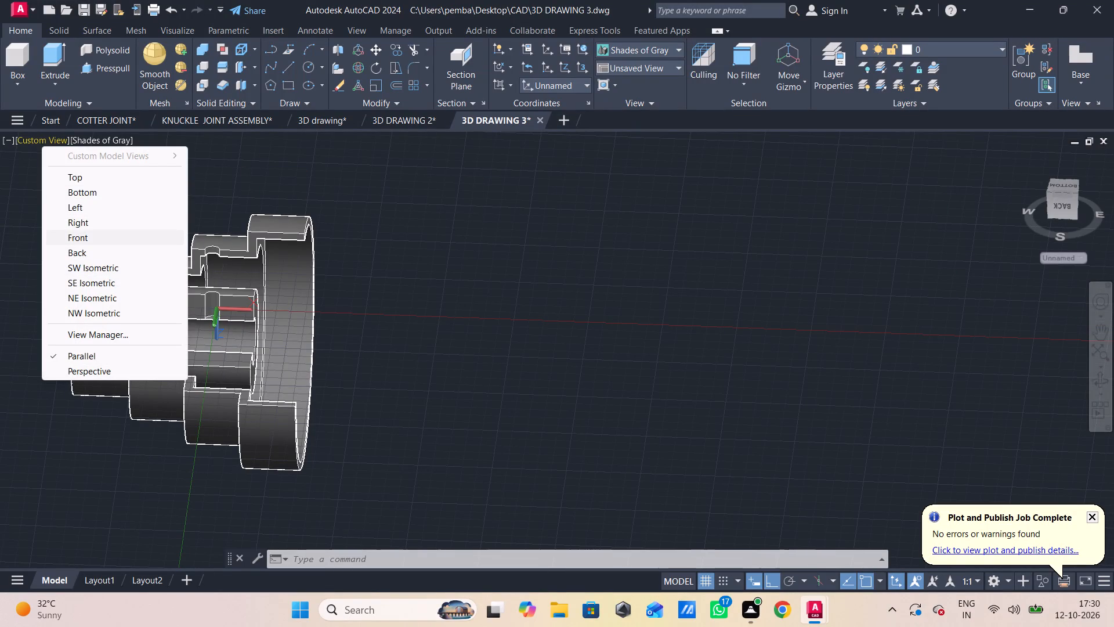
pyautogui.click(81, 242)
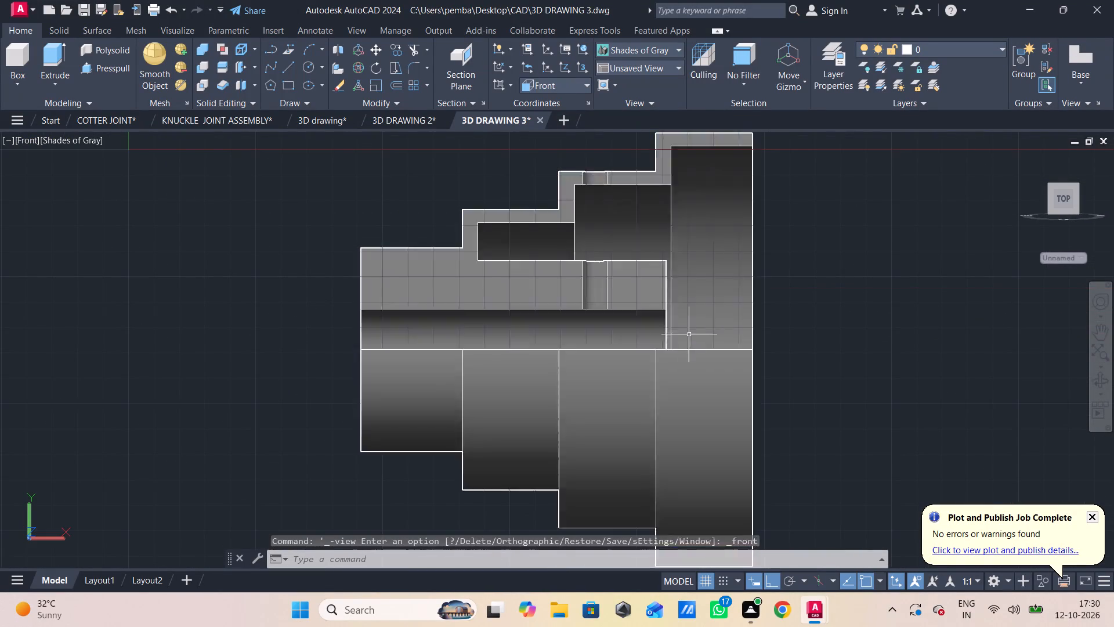
pyautogui.moveTo(690, 335); pyautogui.dragTo(58, 338, button='middle')
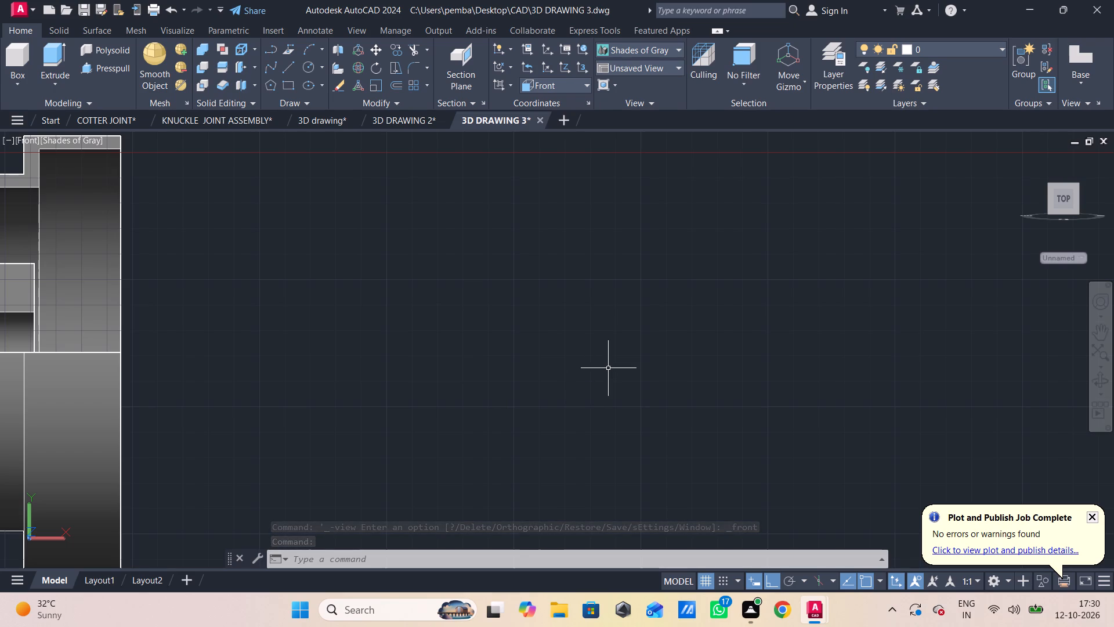
pyautogui.press('c')
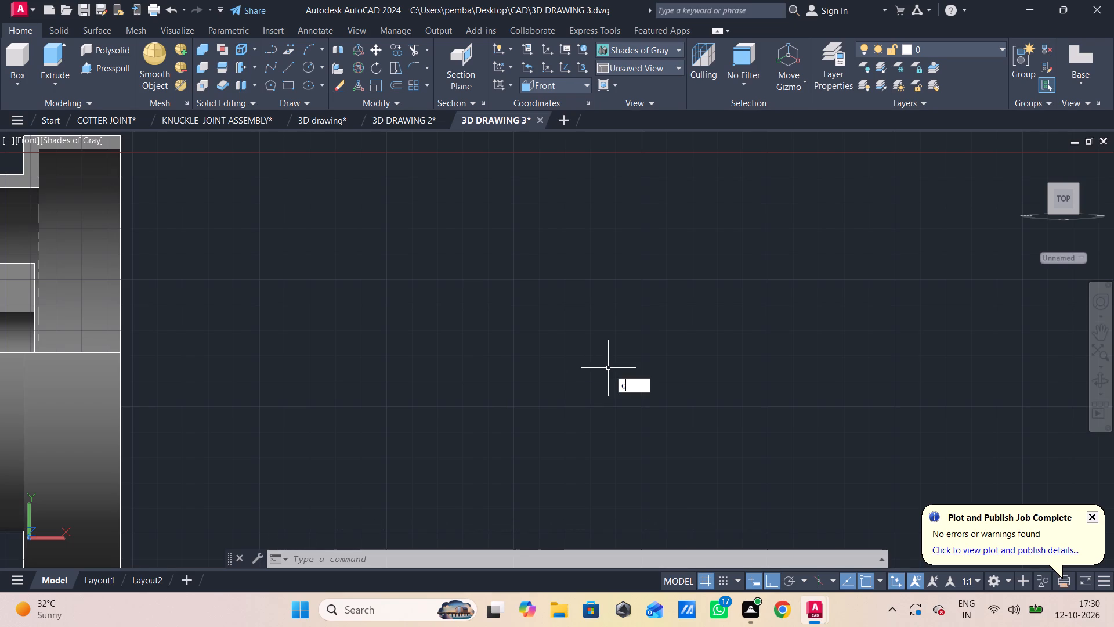
pyautogui.press('space')
pyautogui.click(652, 358)
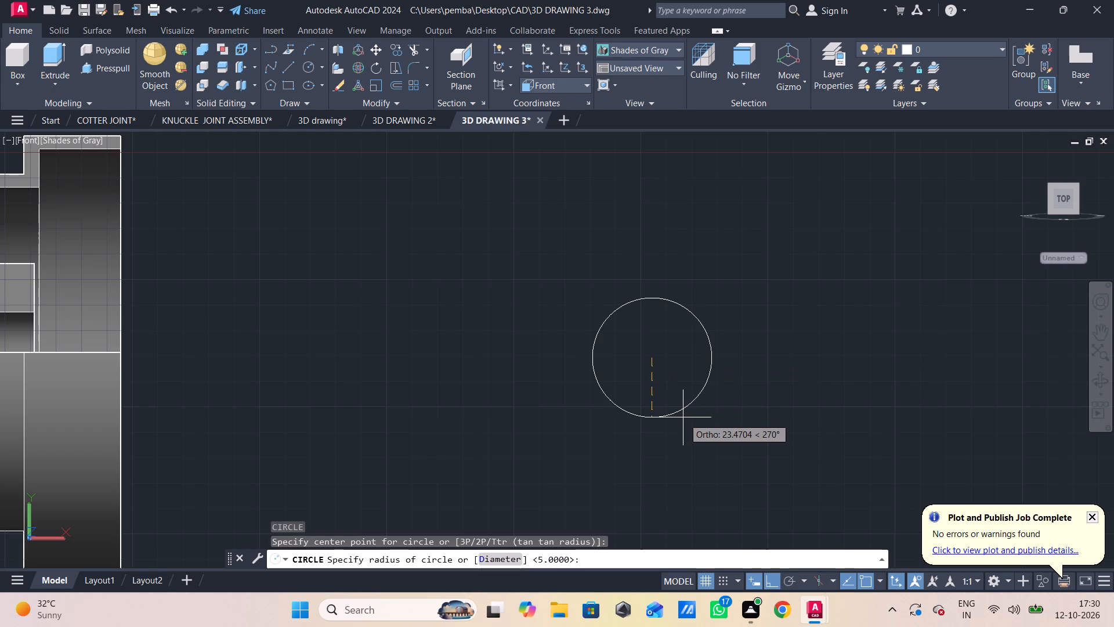
pyautogui.write('20')
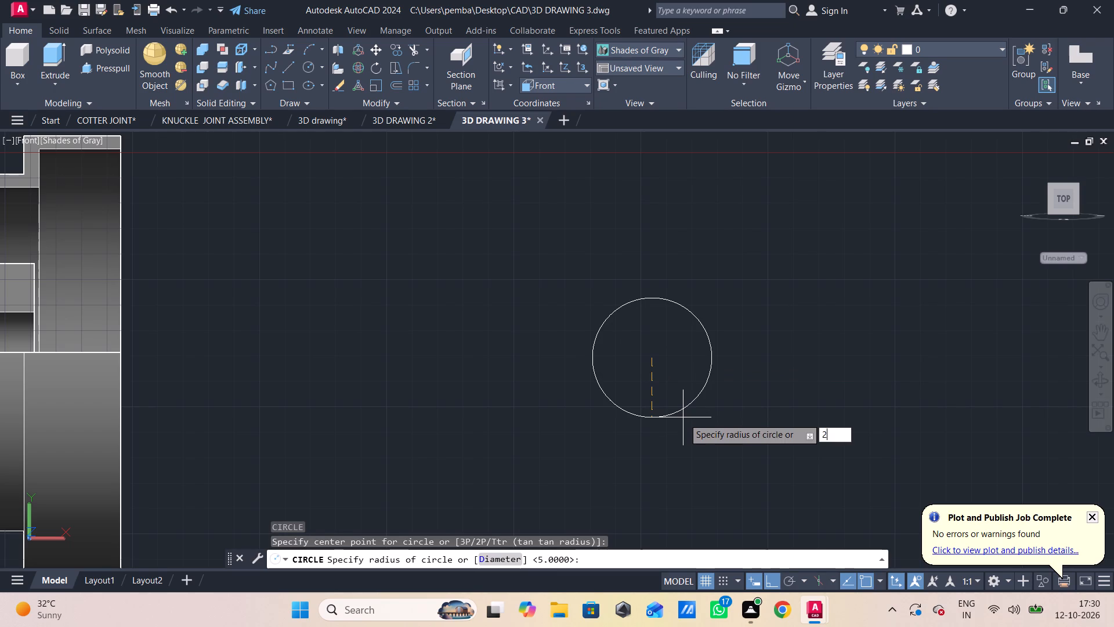
pyautogui.press('Return')
pyautogui.press('space')
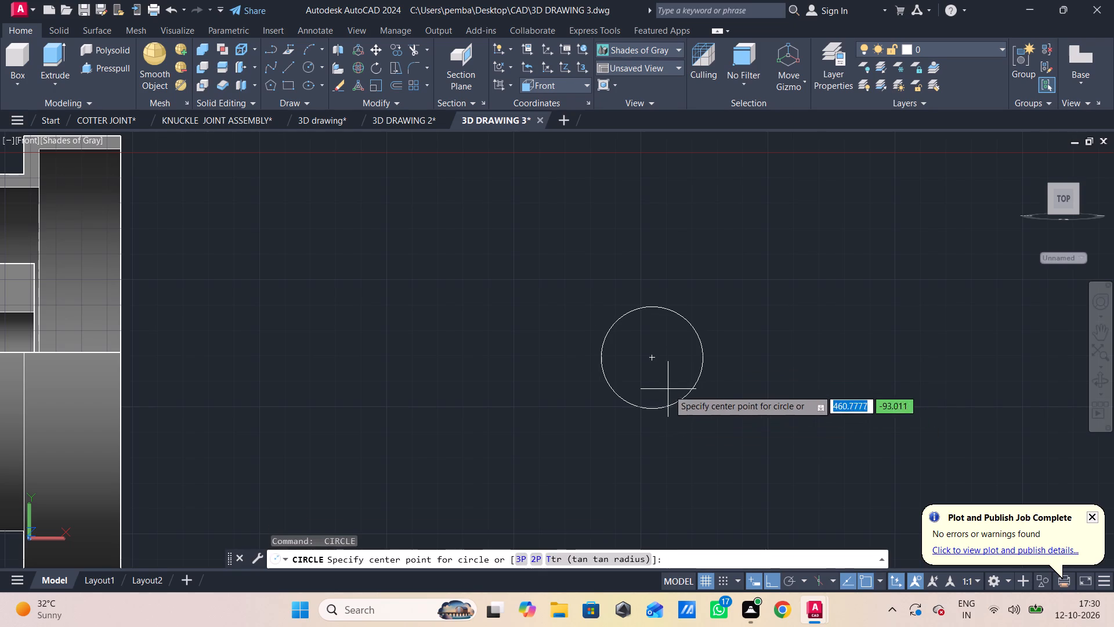
pyautogui.click(656, 361)
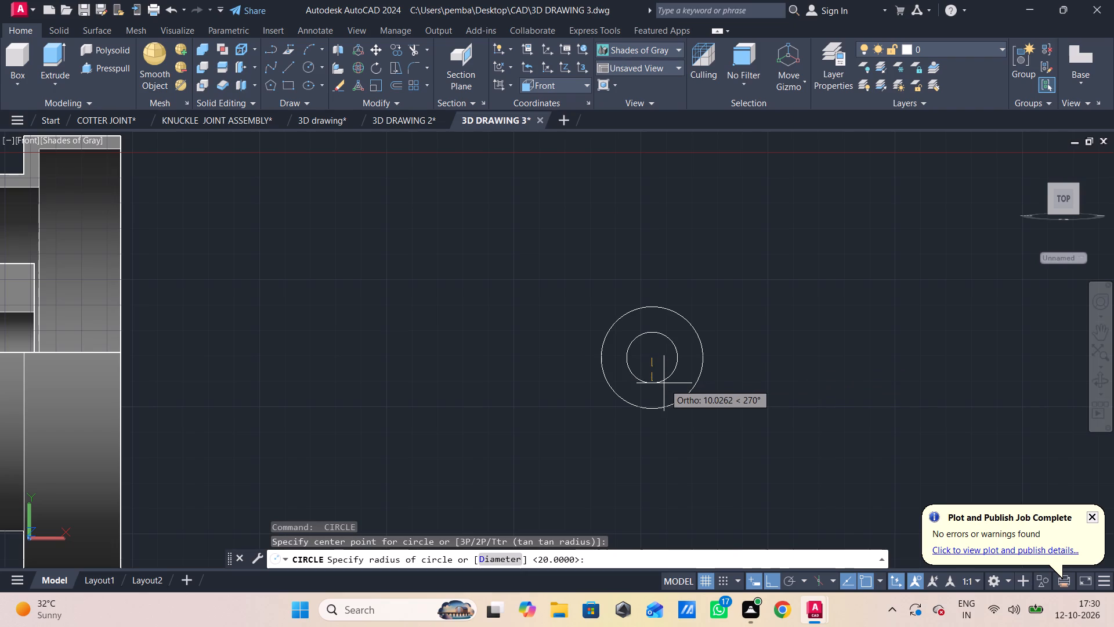
pyautogui.press('8')
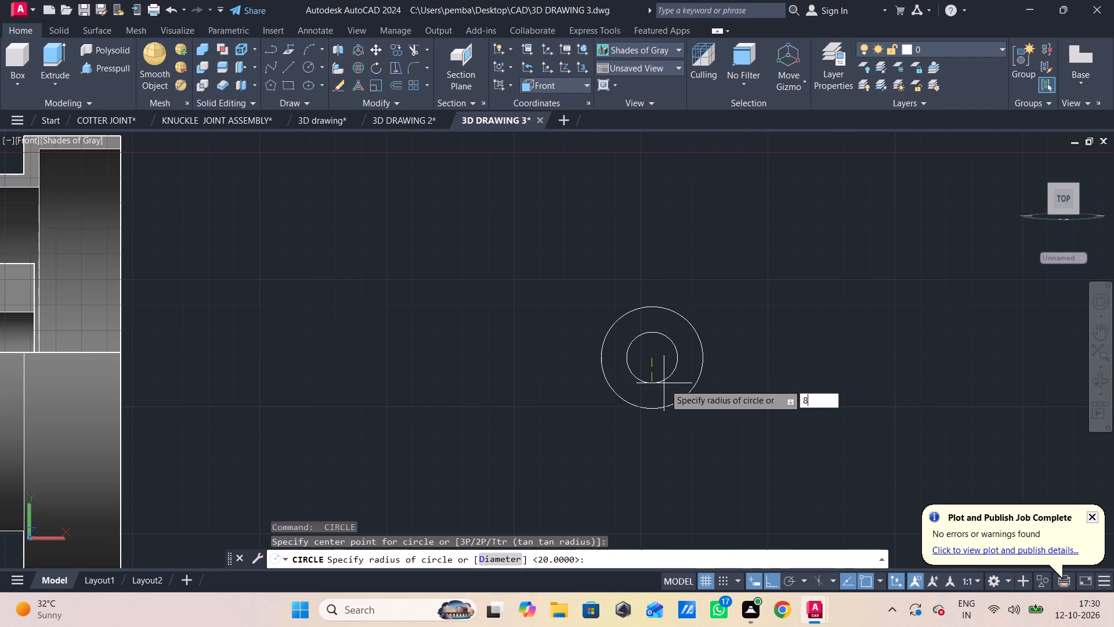
pyautogui.press('Return')
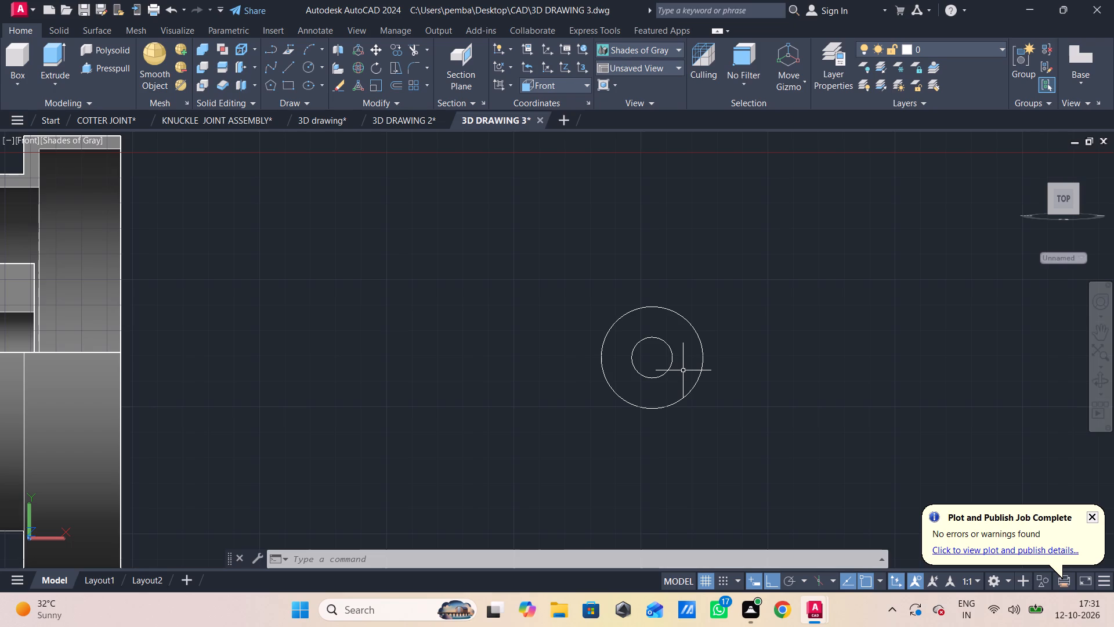
# Draw two vertical lines, each 30 long, downward from the left and right quadrants of the radius 20 circle.
pyautogui.write('l')
pyautogui.press('space')
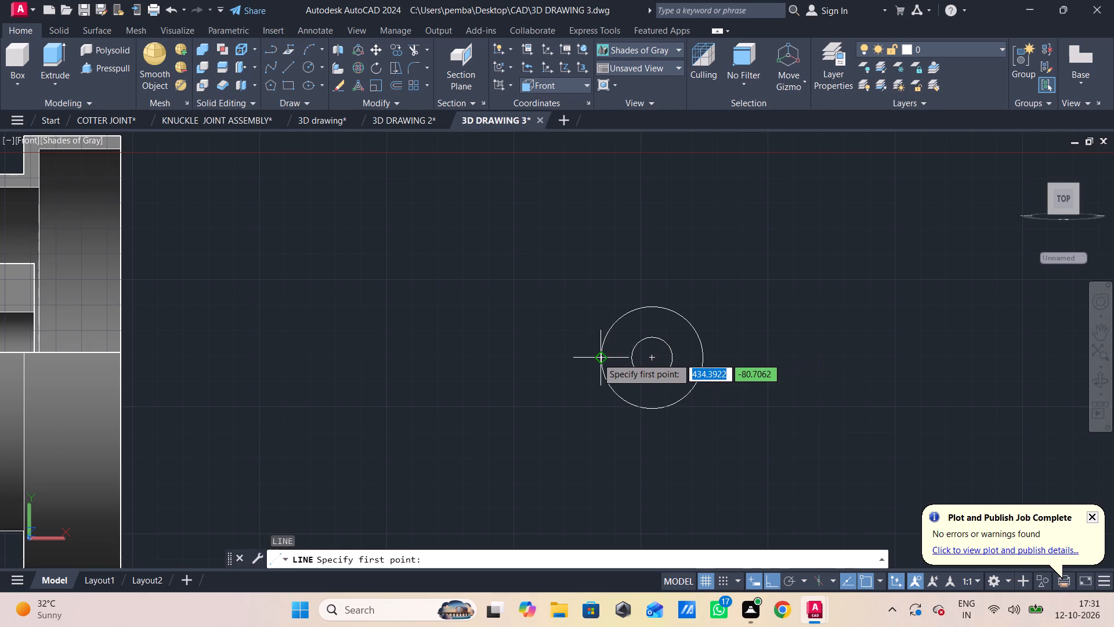
pyautogui.click(604, 358)
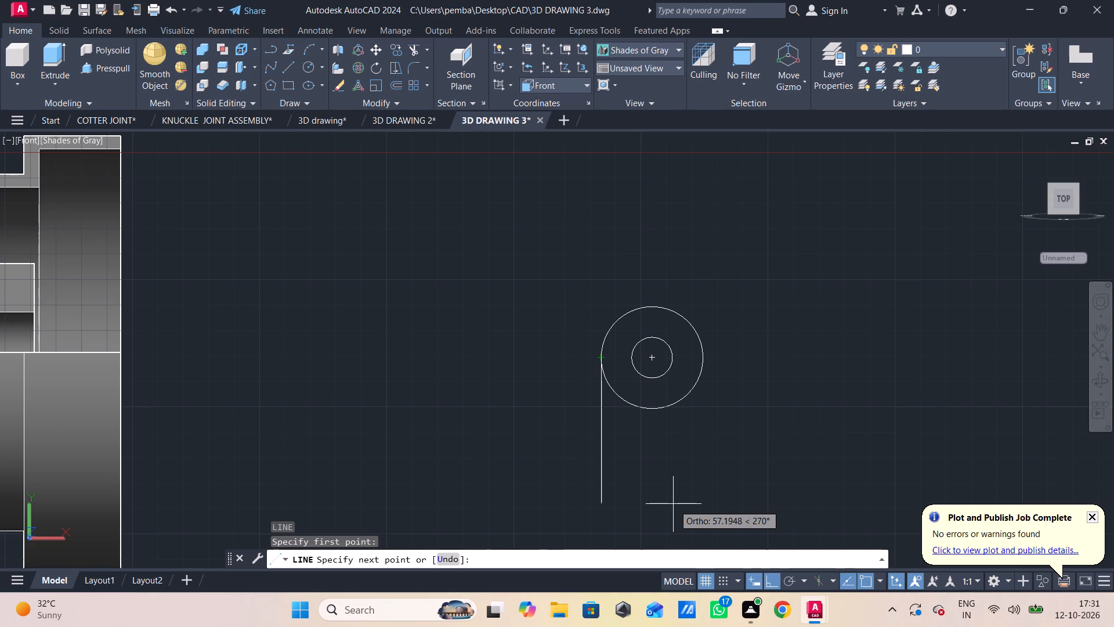
pyautogui.write('30')
pyautogui.press('Return')
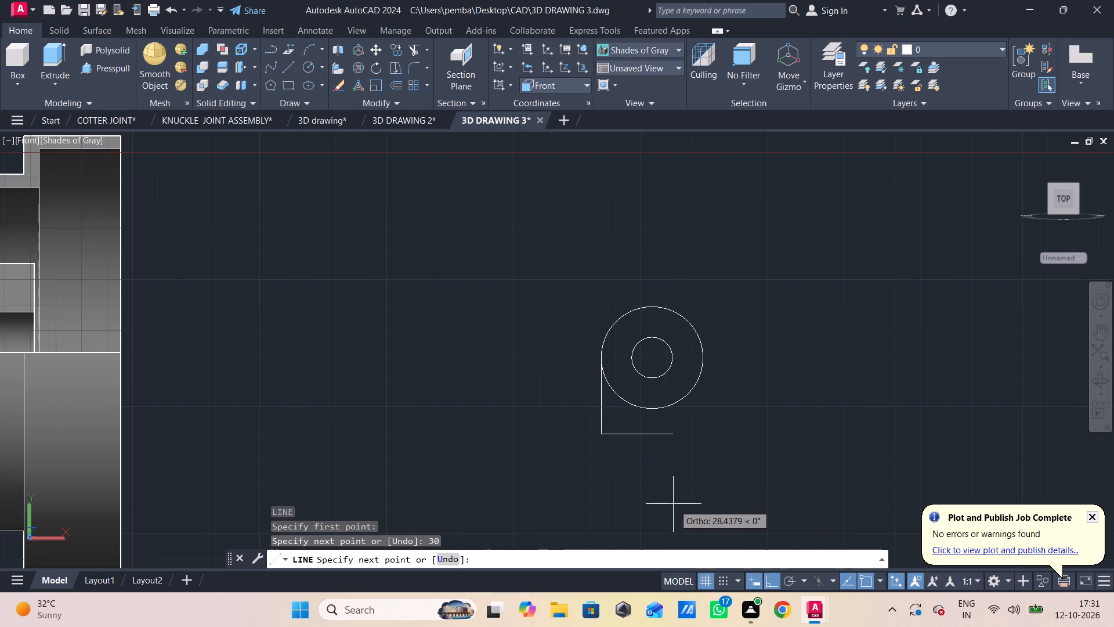
pyautogui.press('Escape')
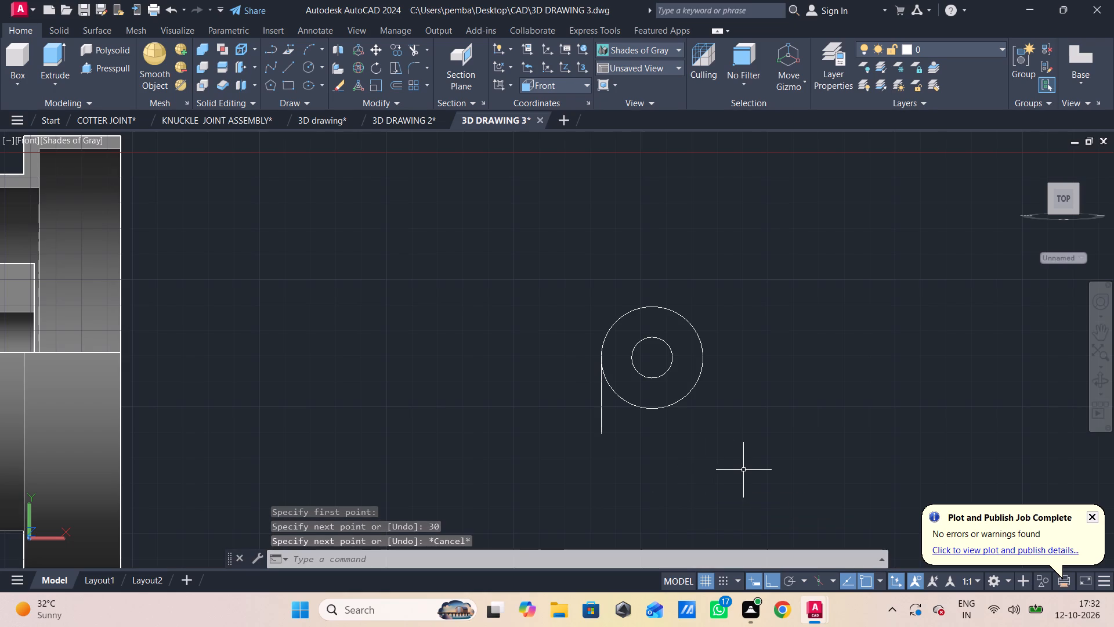
pyautogui.write('l')
pyautogui.press('space')
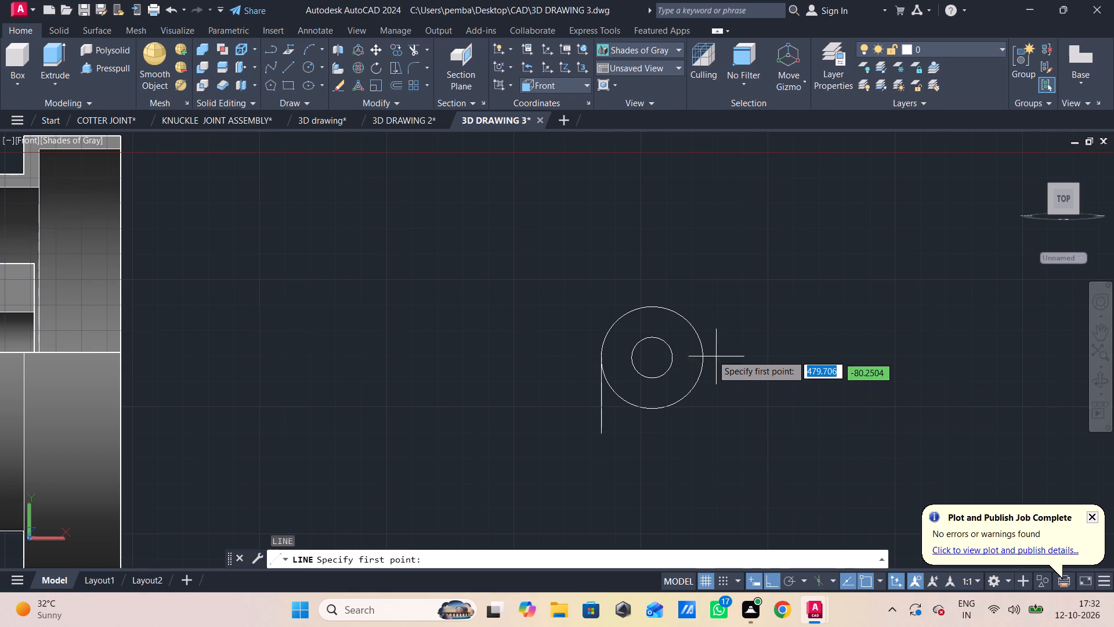
pyautogui.click(707, 360)
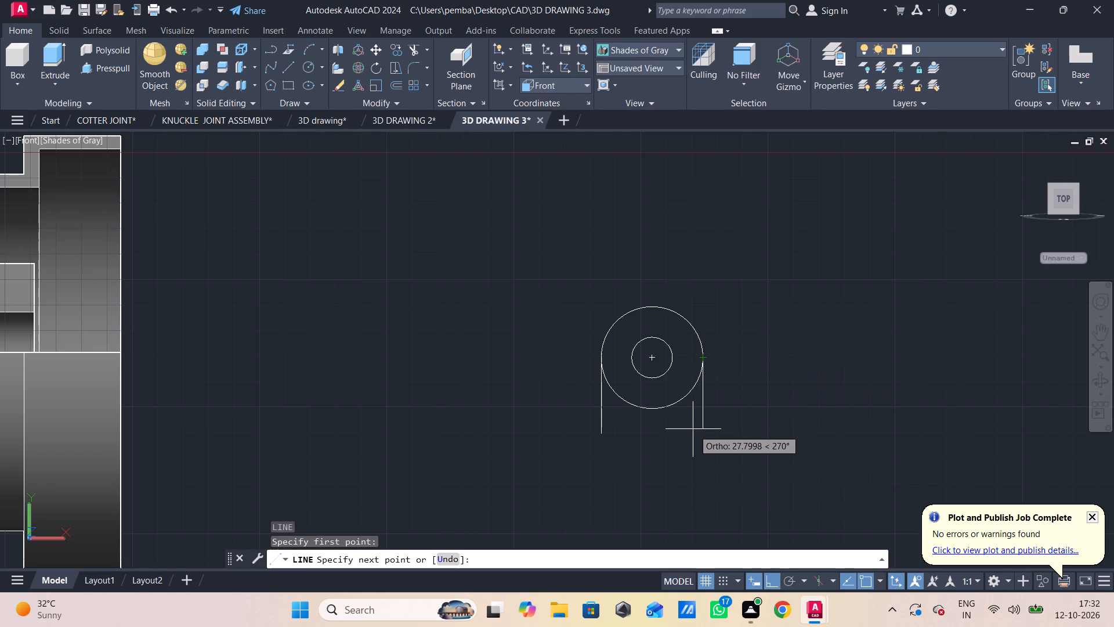
pyautogui.write('30')
pyautogui.press('Return')
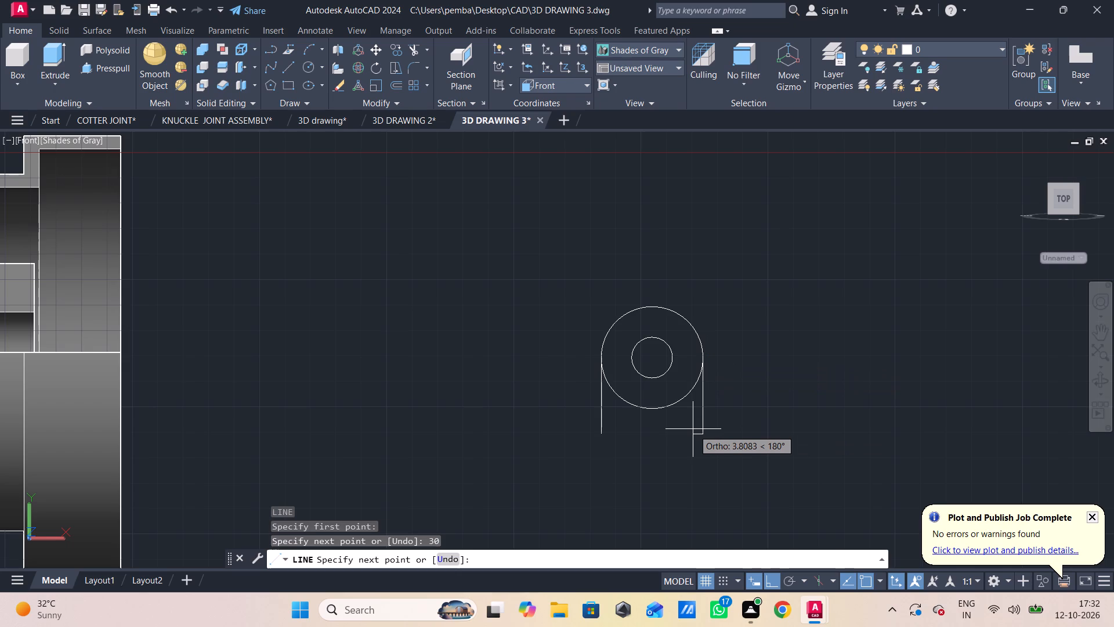
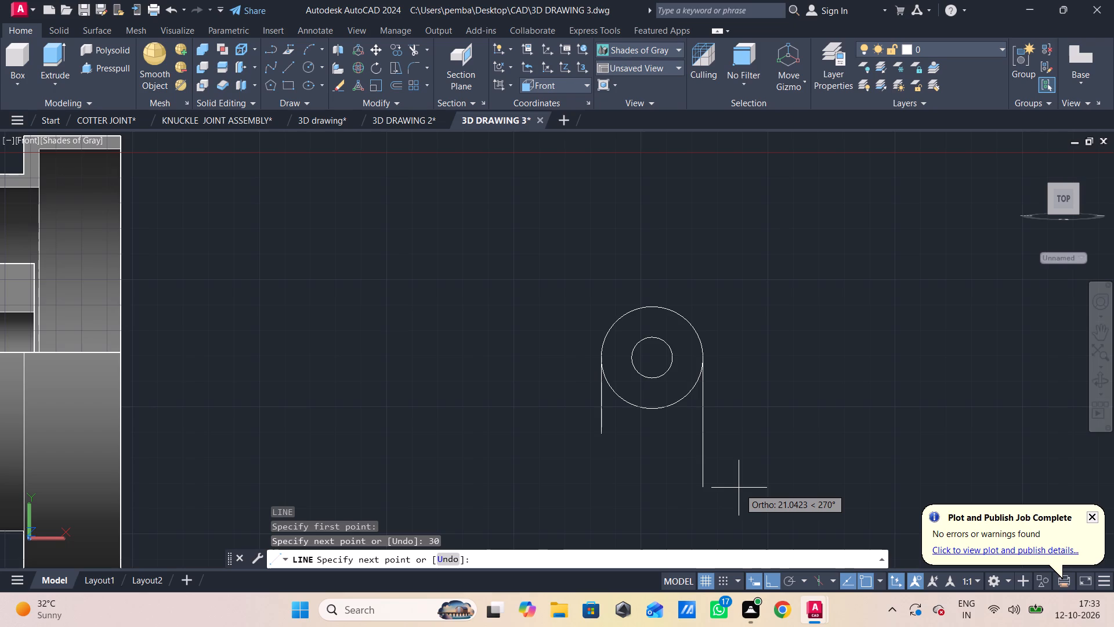
# End the Line command at the lower end of the vertical line from the outer circle's right quadrant.
pyautogui.press('Escape')
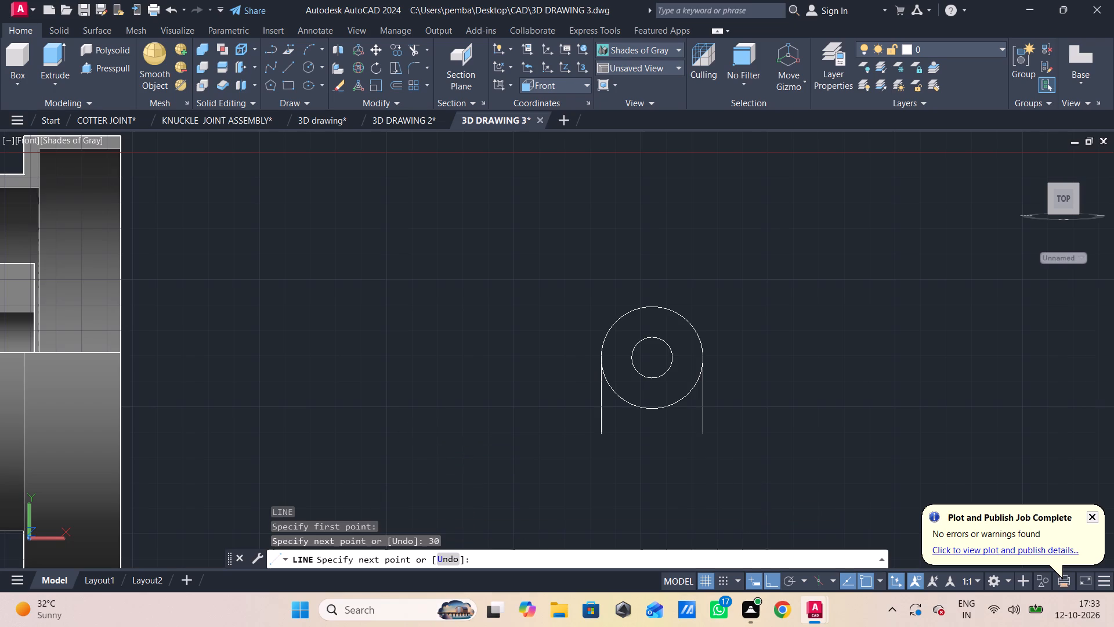
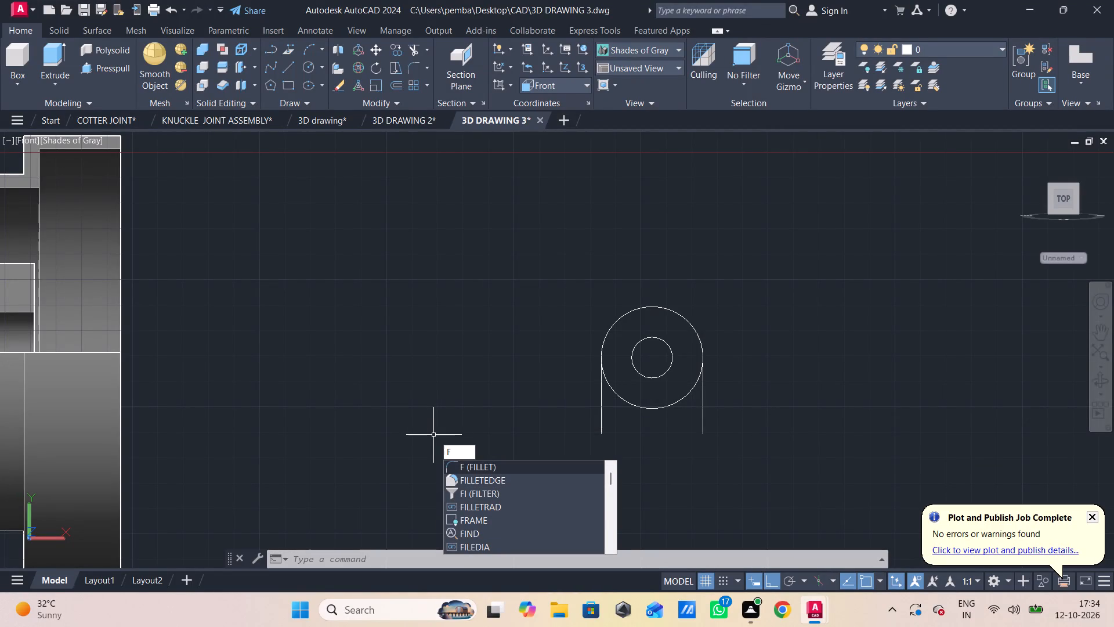
# Close the profile with a horizontal line joining the lower ends of the two vertical side lines.
pyautogui.press('Escape')
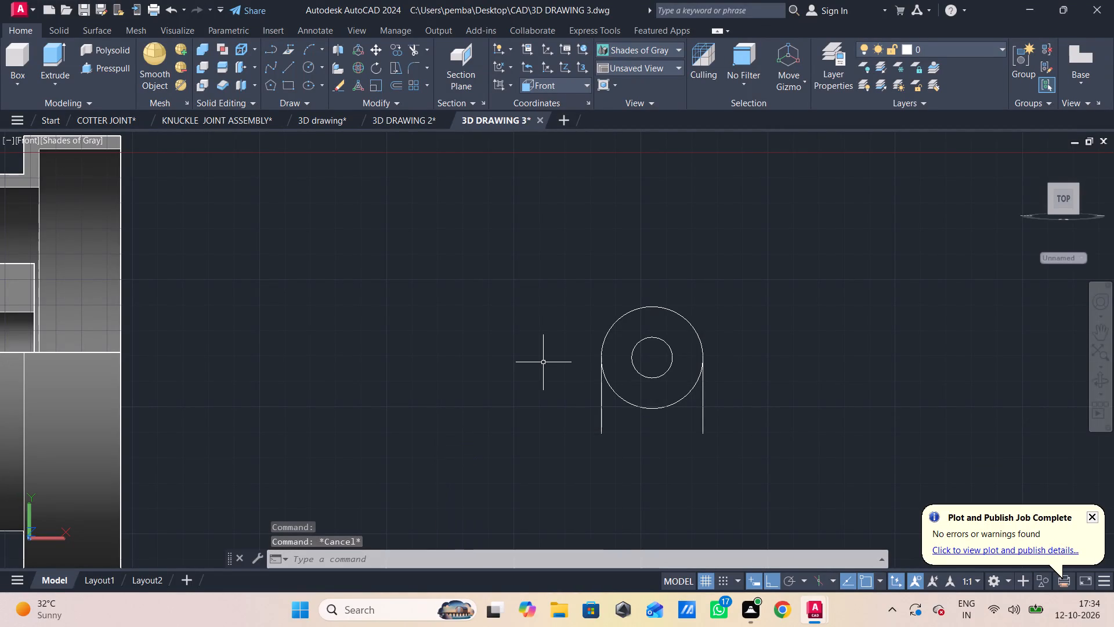
pyautogui.press('l')
pyautogui.press('Return')
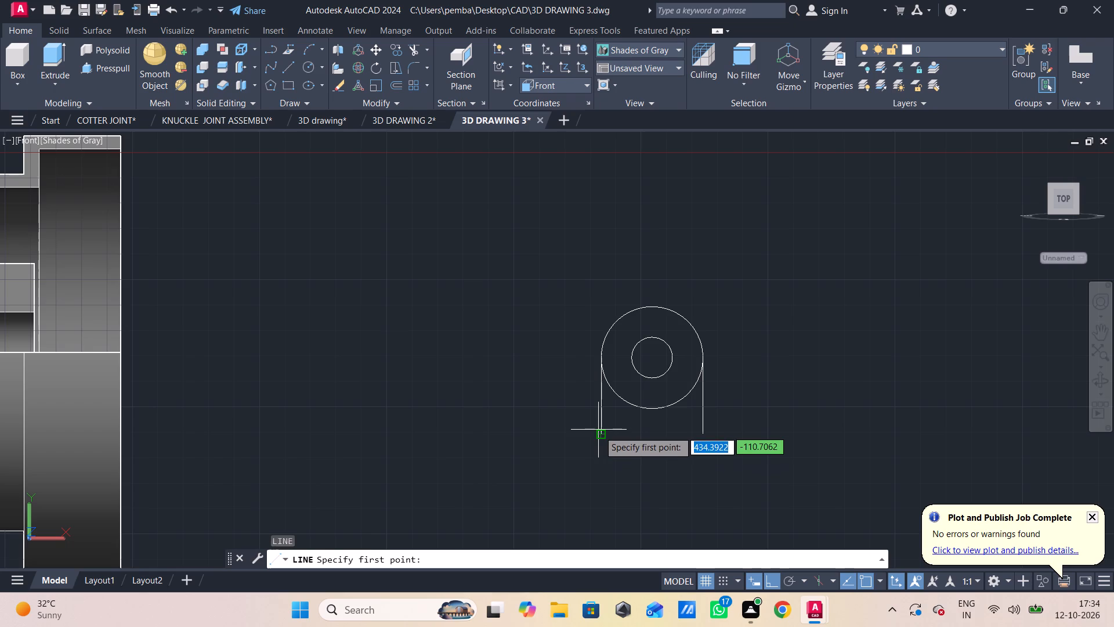
pyautogui.moveTo(599, 437); pyautogui.dragTo(608, 438)
pyautogui.click(699, 432)
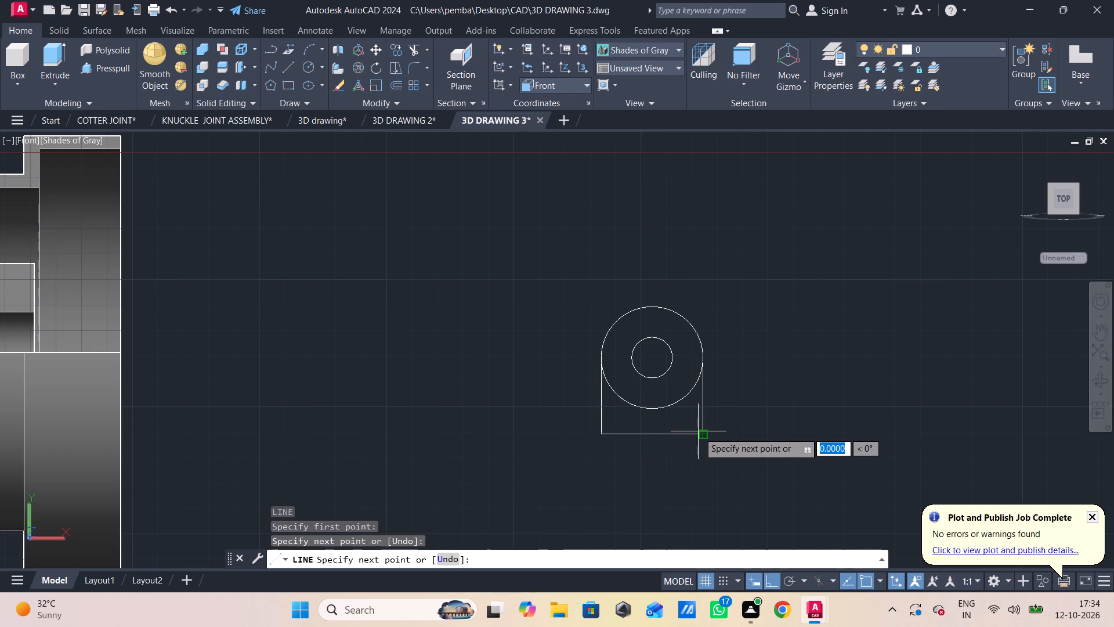
pyautogui.press('Escape')
# Trim away the lower half of the outer circle between the two vertical lines, leaving a round-topped outline.
pyautogui.write('tr')
pyautogui.press('space')
pyautogui.click(671, 395)
pyautogui.click(671, 420)
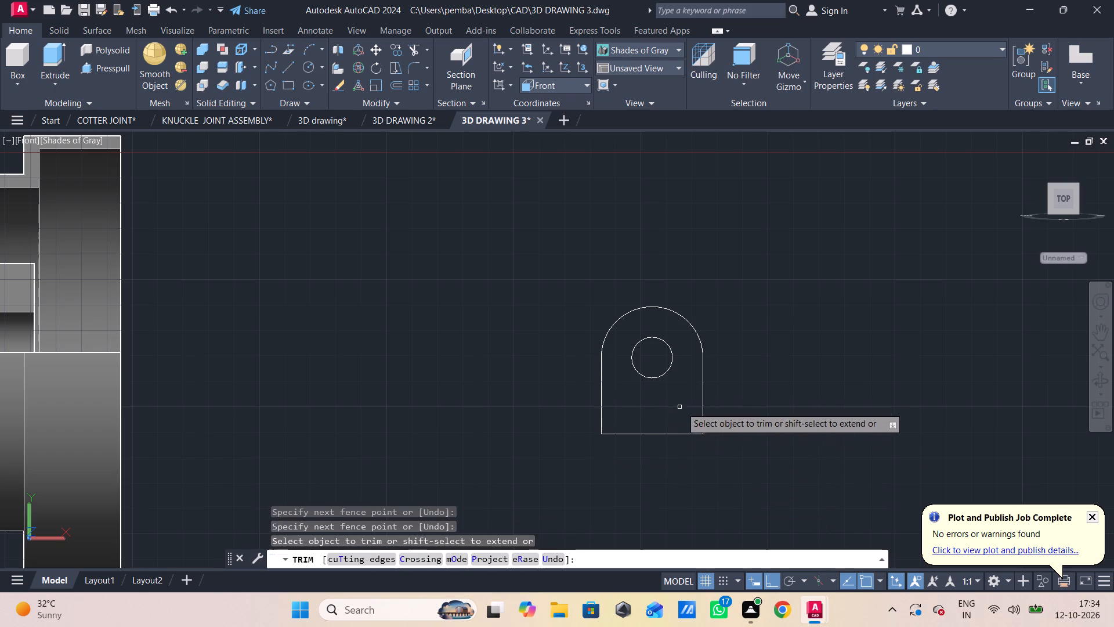
pyautogui.press('Escape')
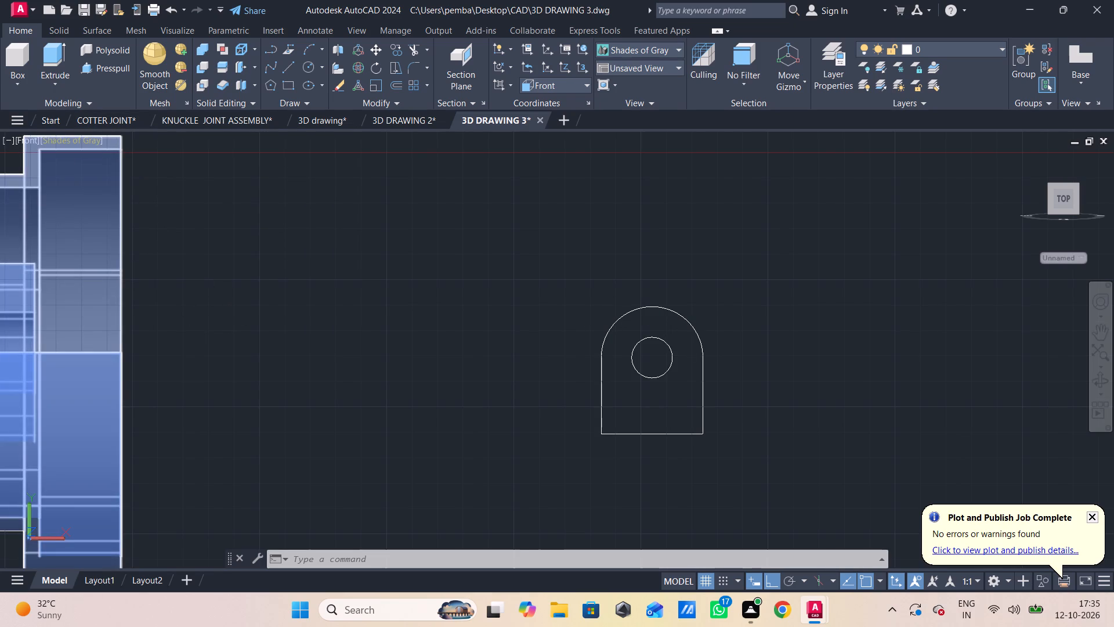
# Presspull the area between the round-topped outline and the hole circle to a height of 12.
pyautogui.click(69, 138)
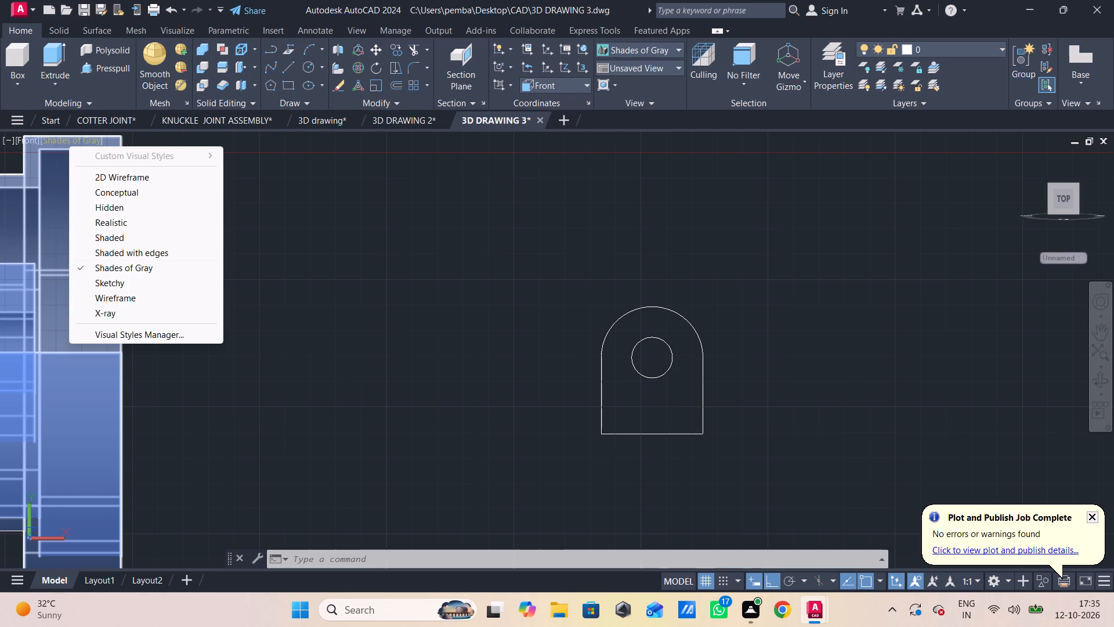
pyautogui.click(110, 70)
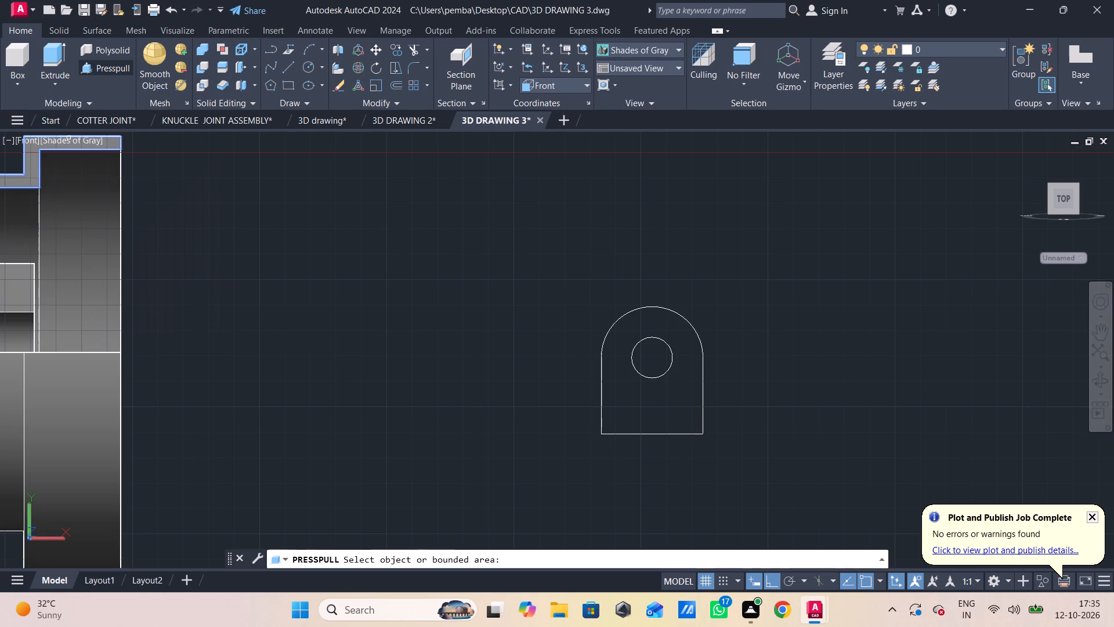
pyautogui.click(671, 397)
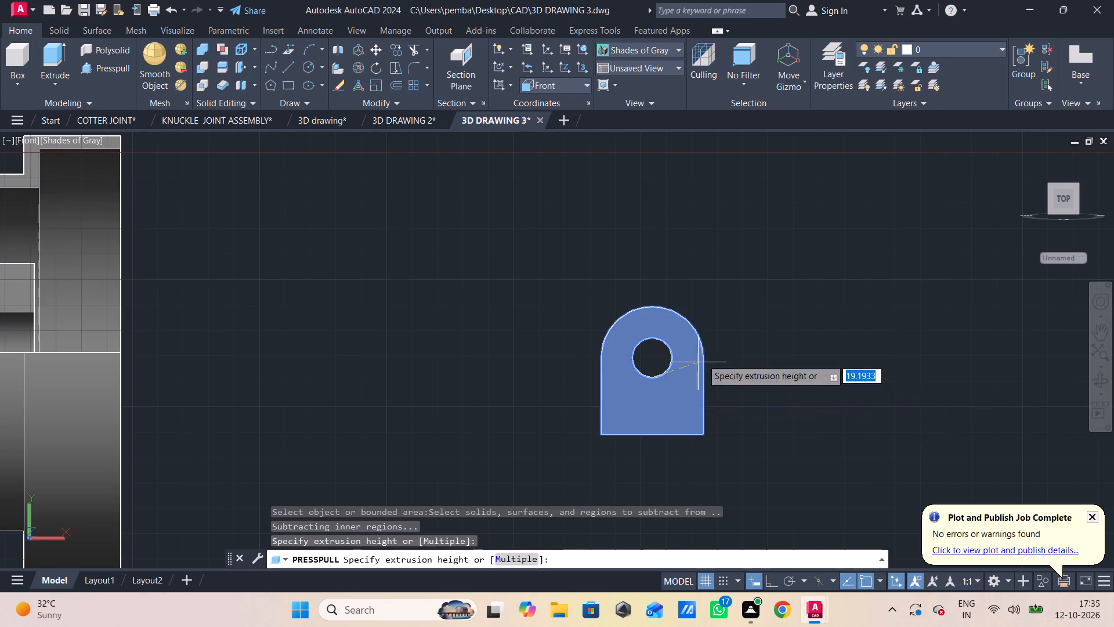
pyautogui.keyDown('shift'); pyautogui.moveTo(657, 444); pyautogui.dragTo(538, 454, button='middle'); pyautogui.keyUp('shift')
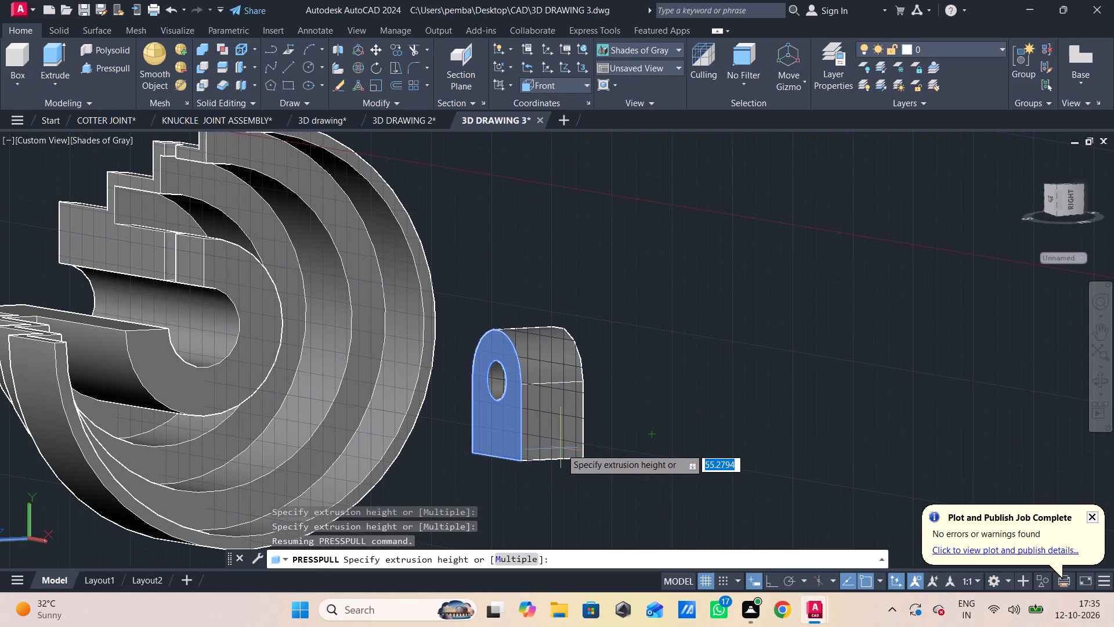
pyautogui.press('1')
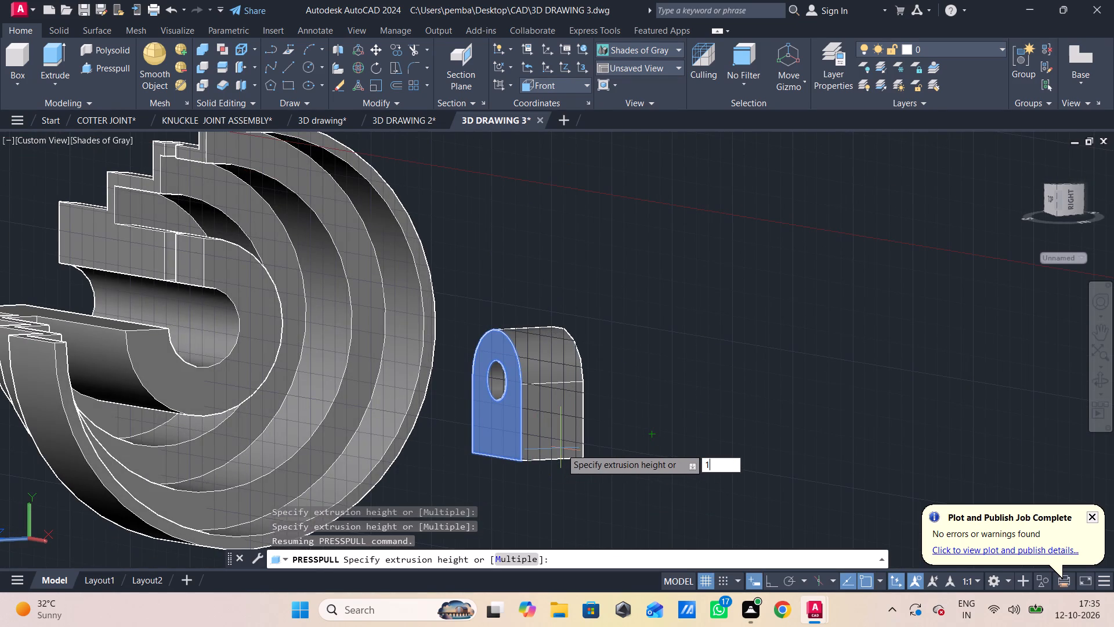
pyautogui.press('2')
pyautogui.press('Return')
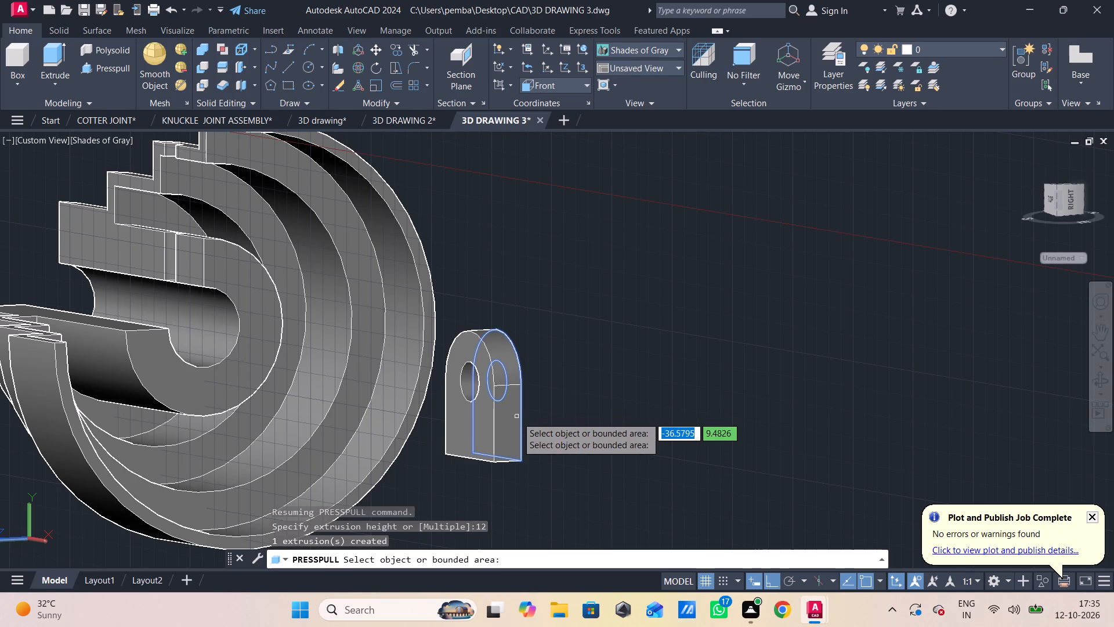
pyautogui.press('Escape')
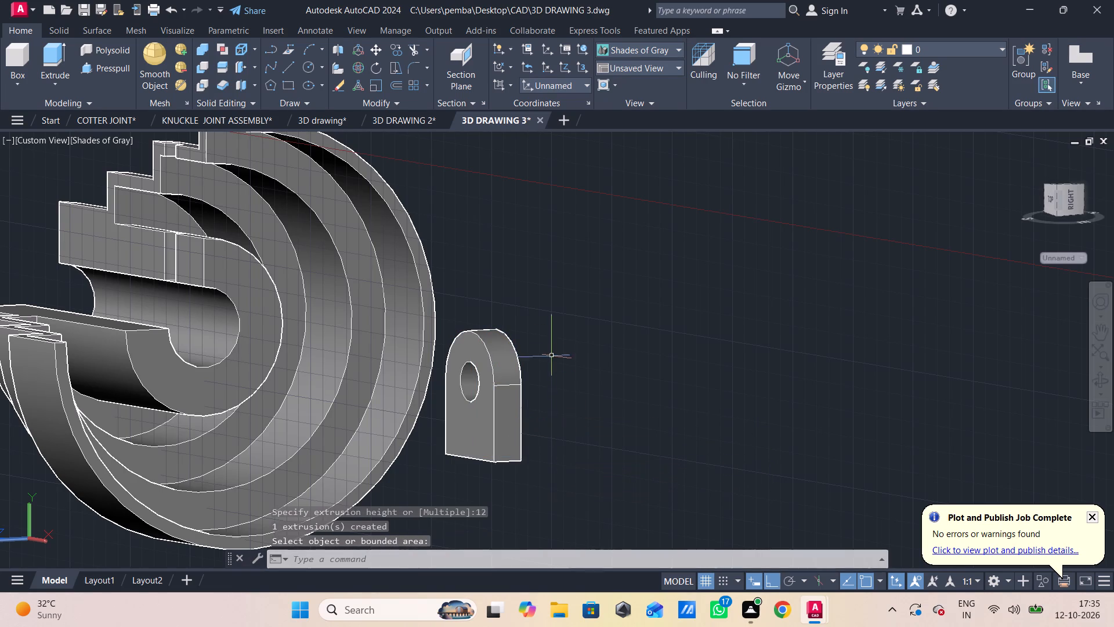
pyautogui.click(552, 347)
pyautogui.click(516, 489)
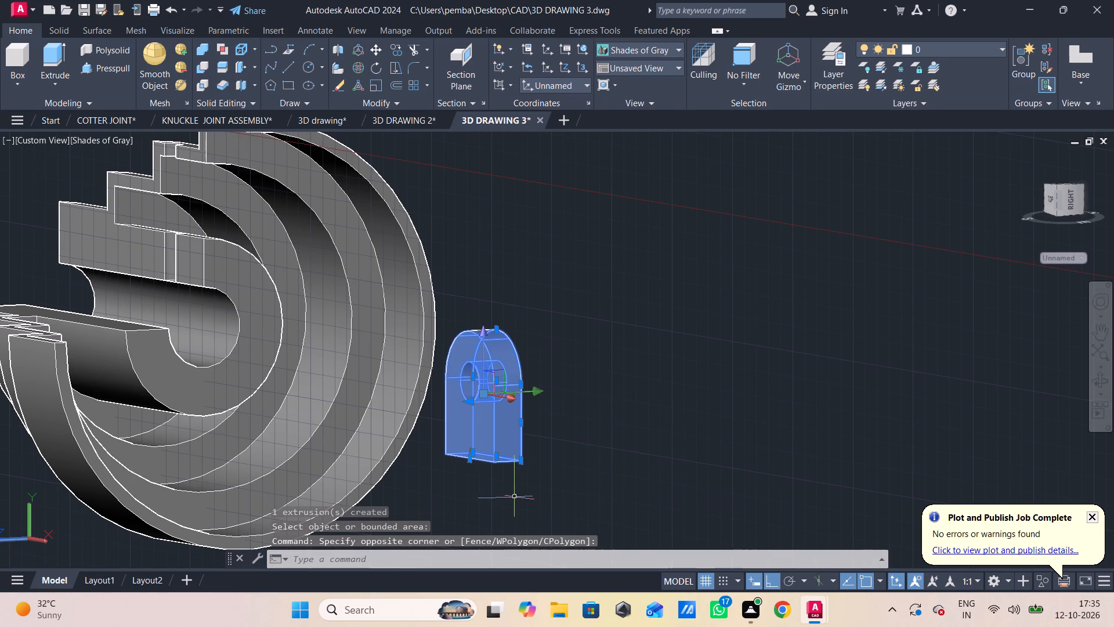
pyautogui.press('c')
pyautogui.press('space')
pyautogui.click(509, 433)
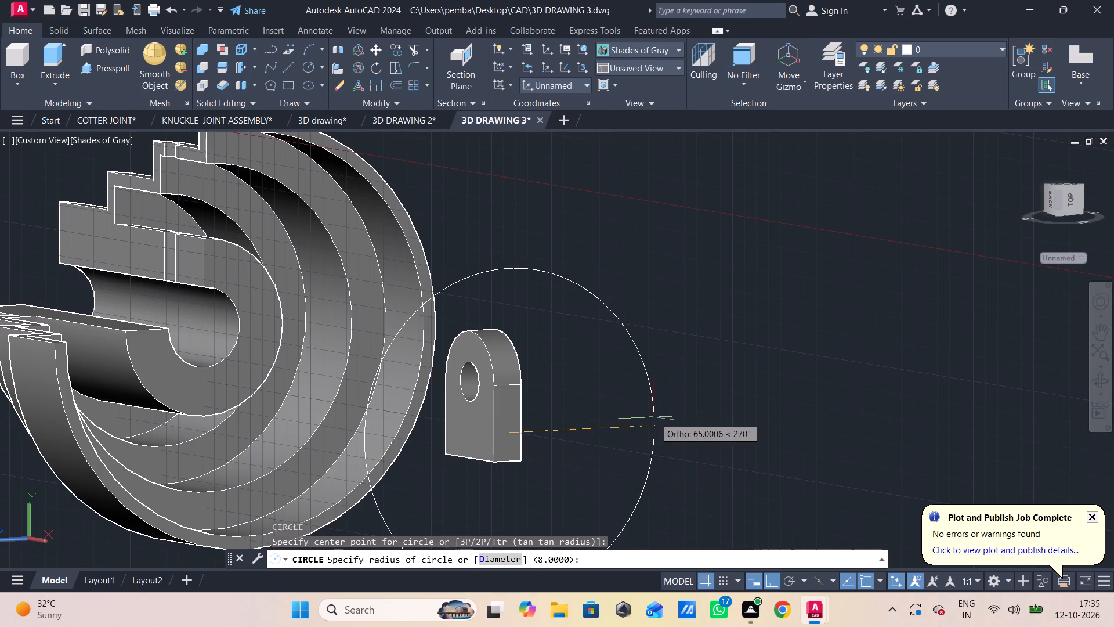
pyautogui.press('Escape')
# Copy the extruded round-ended plate with its profile curves, using the hole's centre on the original profile plane as base point.
pyautogui.click(493, 287)
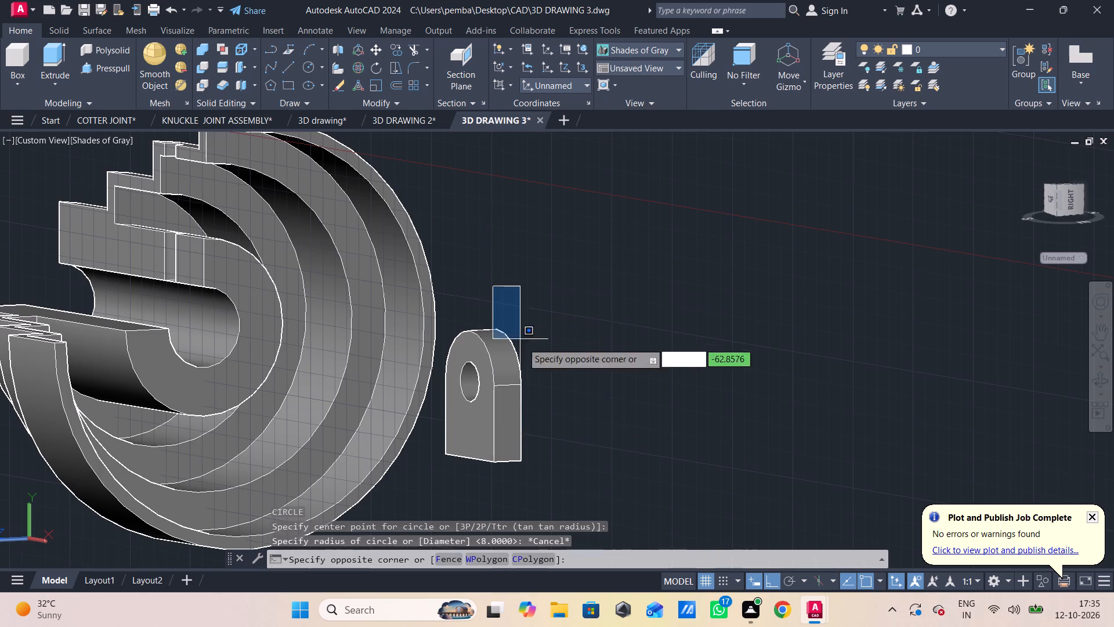
pyautogui.click(470, 504)
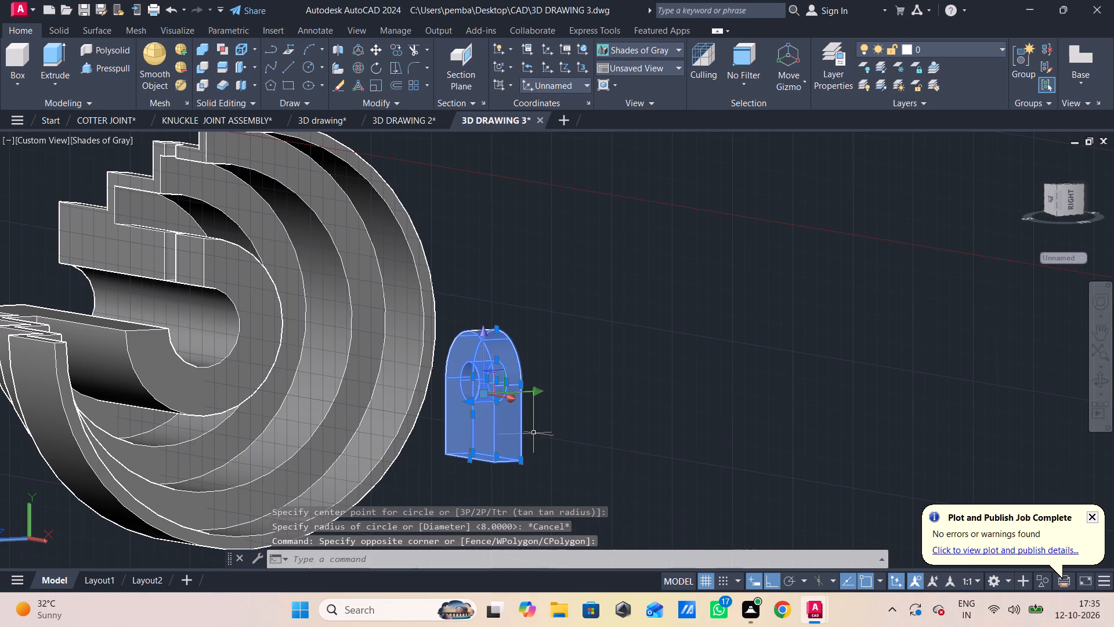
pyautogui.press('c')
pyautogui.press('o')
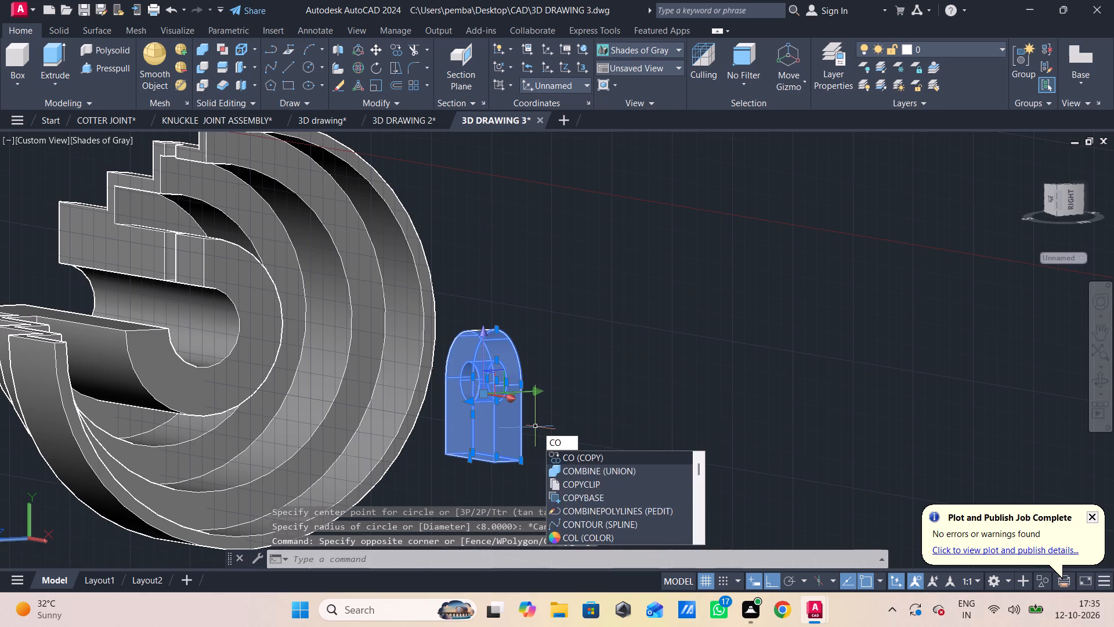
pyautogui.press('space')
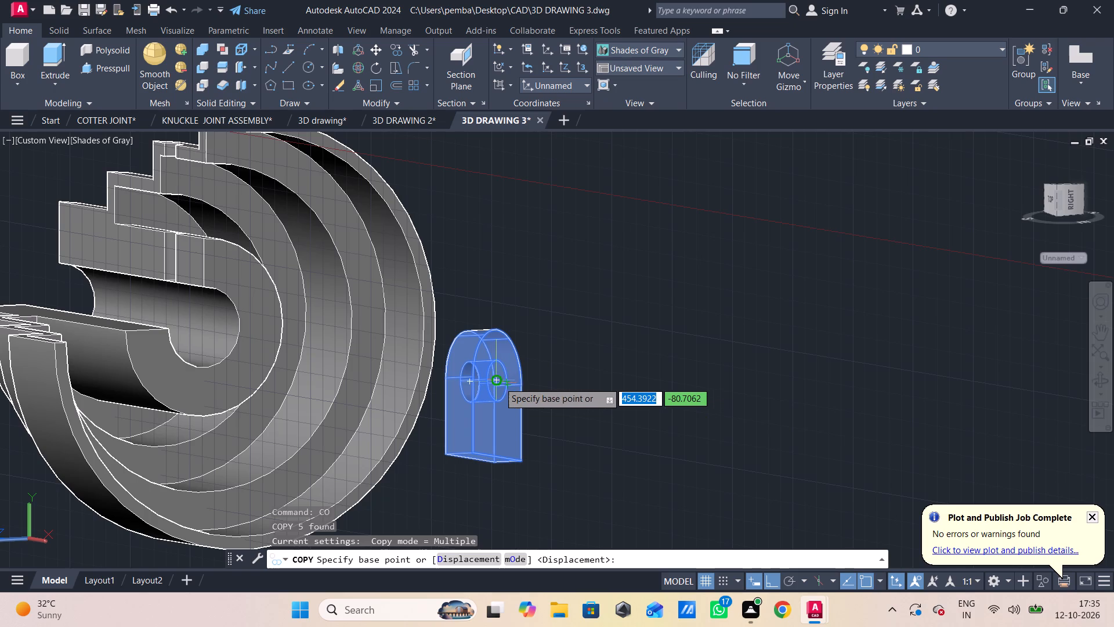
pyautogui.click(499, 379)
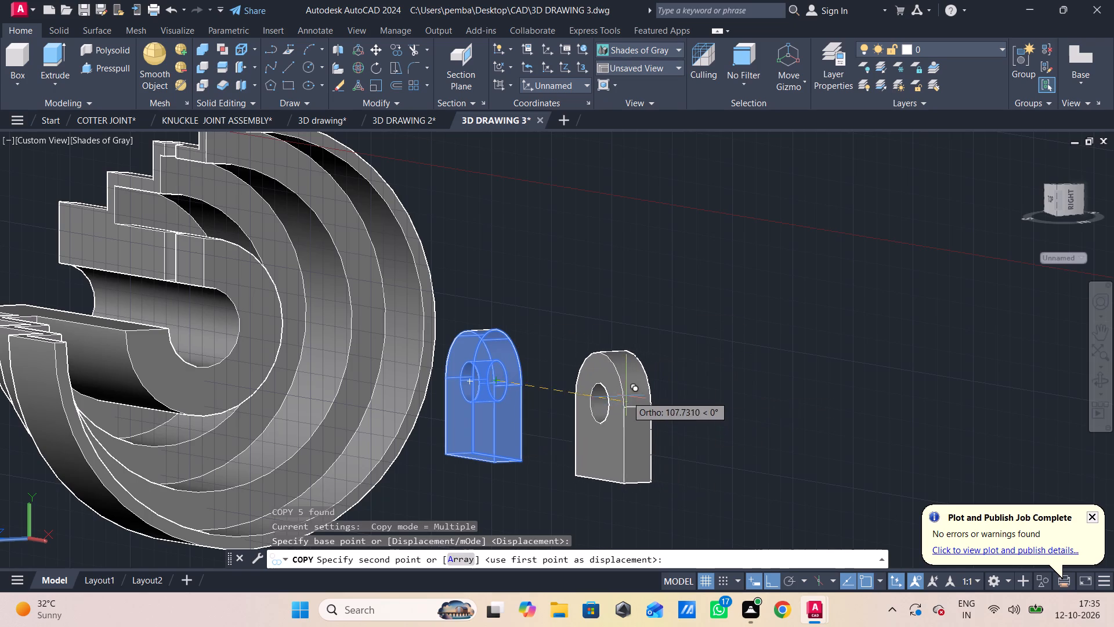
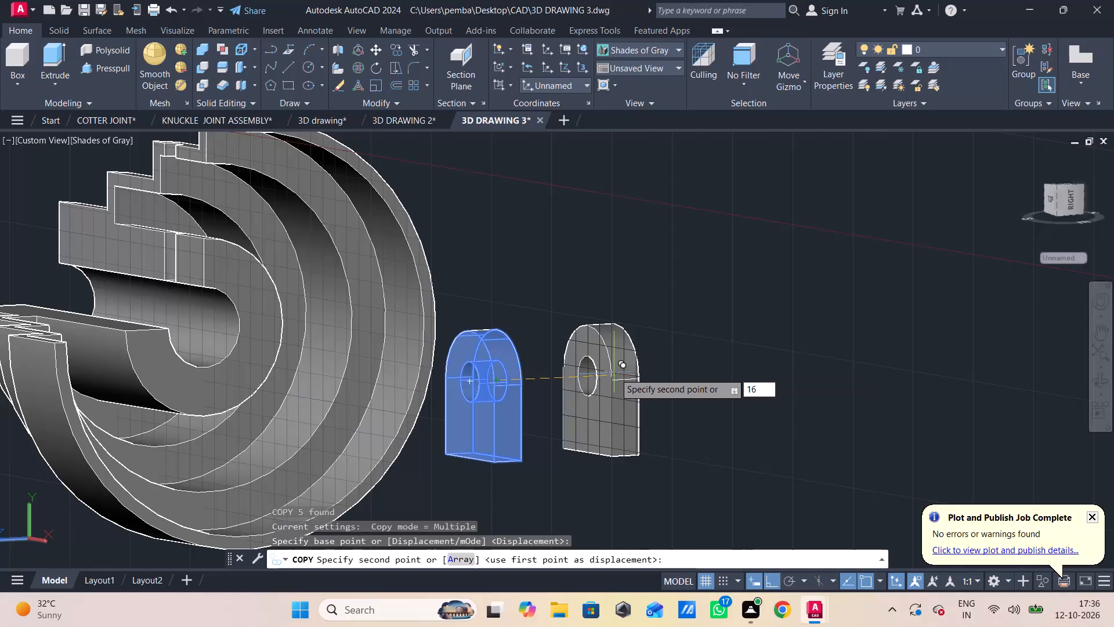
# Place the plate's copy 28 units from the original along the thickness direction, replacing the attempt at 16.
pyautogui.press('Return')
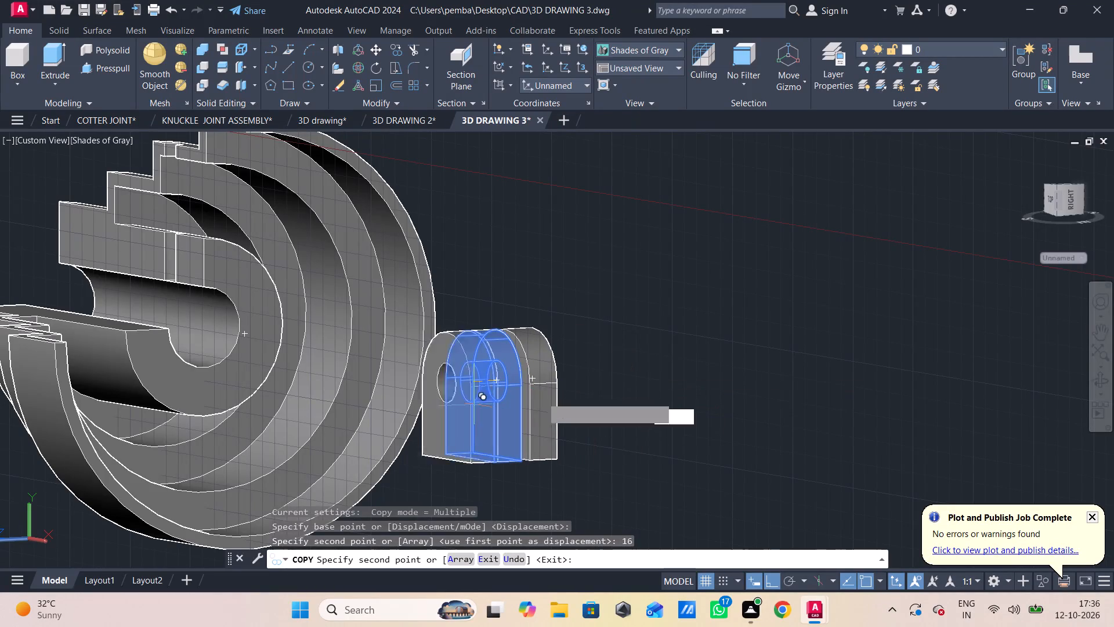
pyautogui.hotkey('ctrl', 'z')
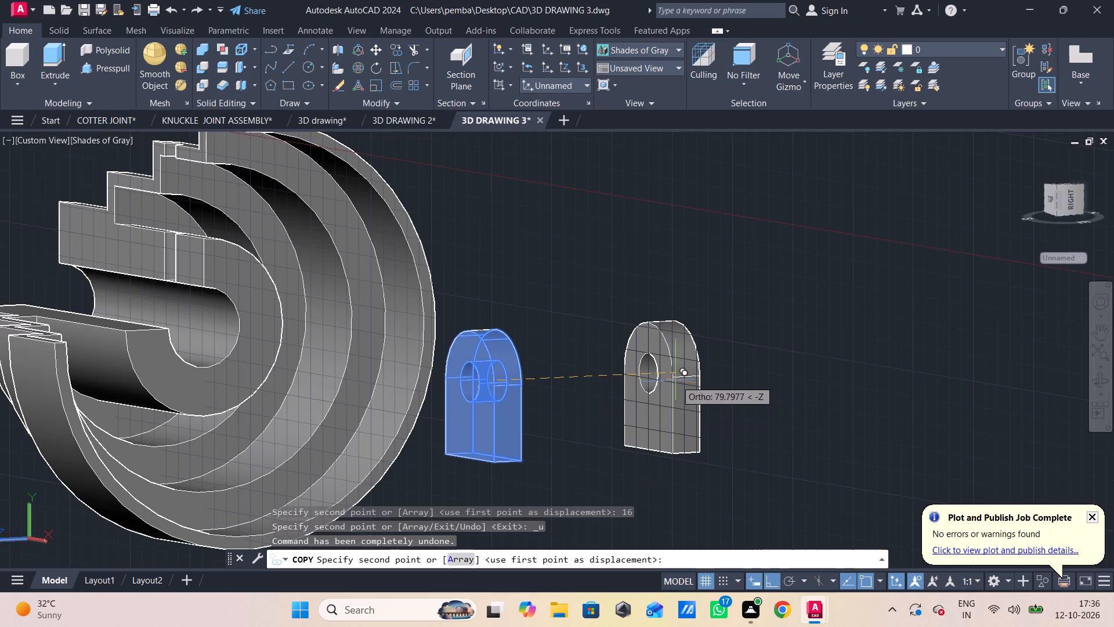
pyautogui.write('28')
pyautogui.press('Return')
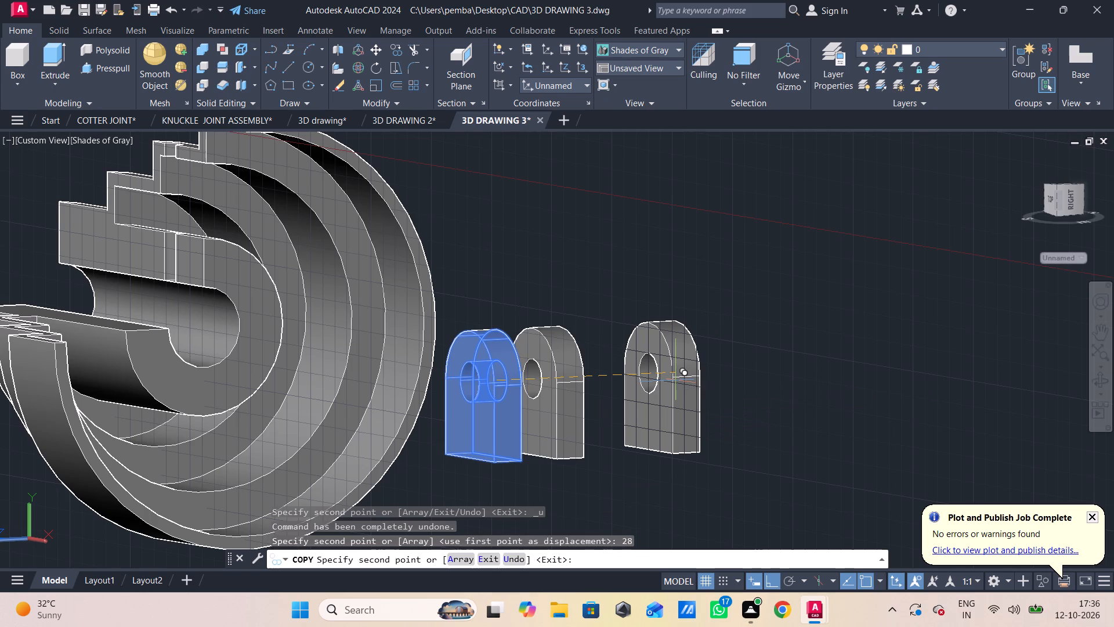
pyautogui.press('Escape')
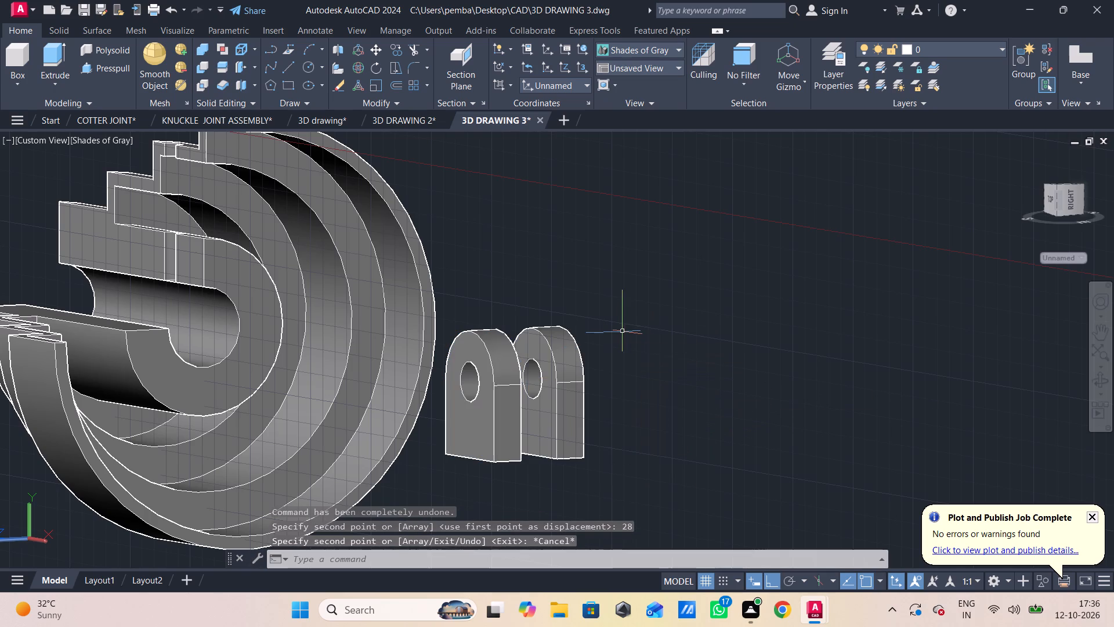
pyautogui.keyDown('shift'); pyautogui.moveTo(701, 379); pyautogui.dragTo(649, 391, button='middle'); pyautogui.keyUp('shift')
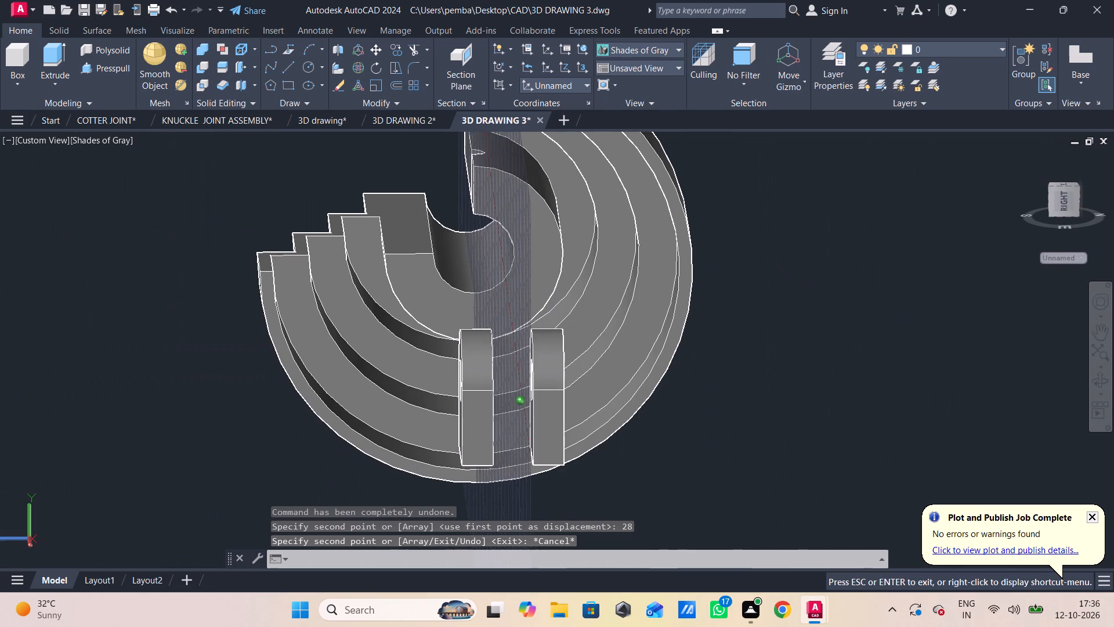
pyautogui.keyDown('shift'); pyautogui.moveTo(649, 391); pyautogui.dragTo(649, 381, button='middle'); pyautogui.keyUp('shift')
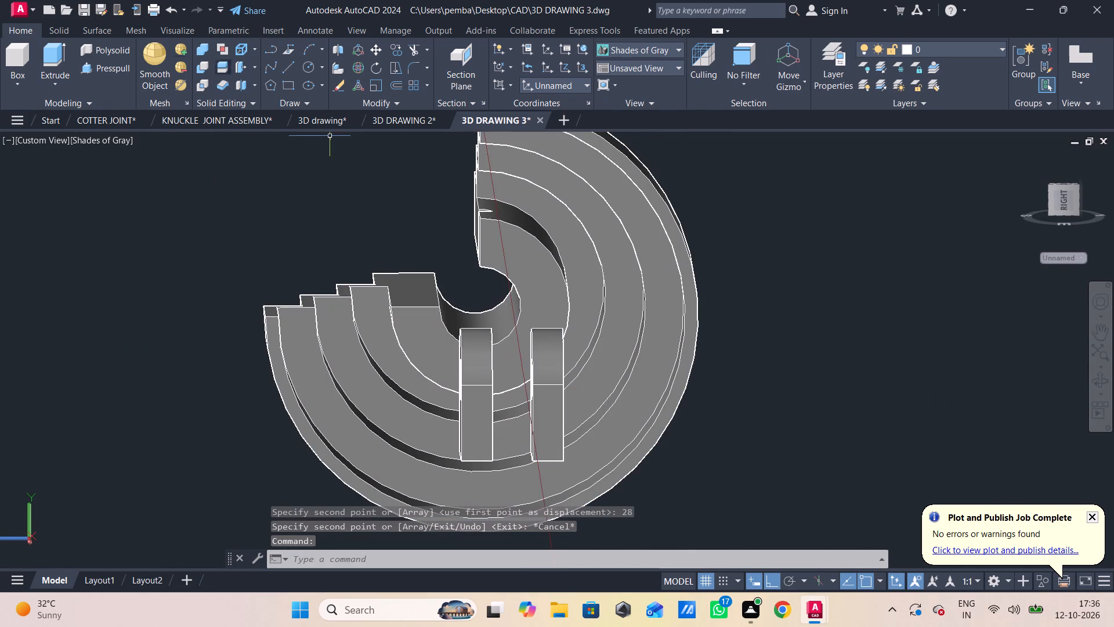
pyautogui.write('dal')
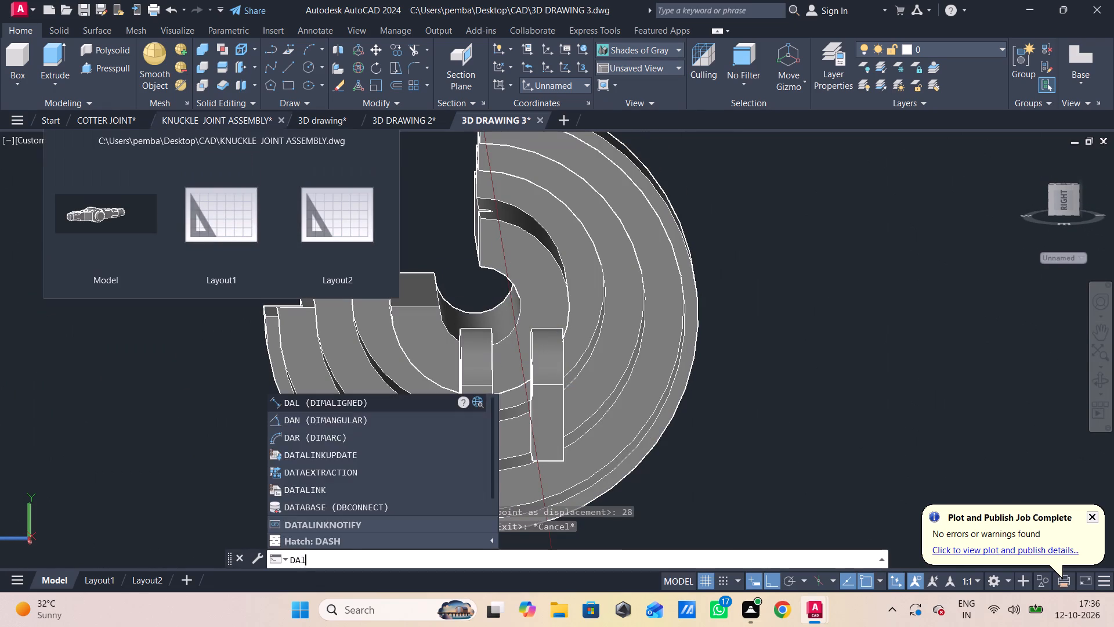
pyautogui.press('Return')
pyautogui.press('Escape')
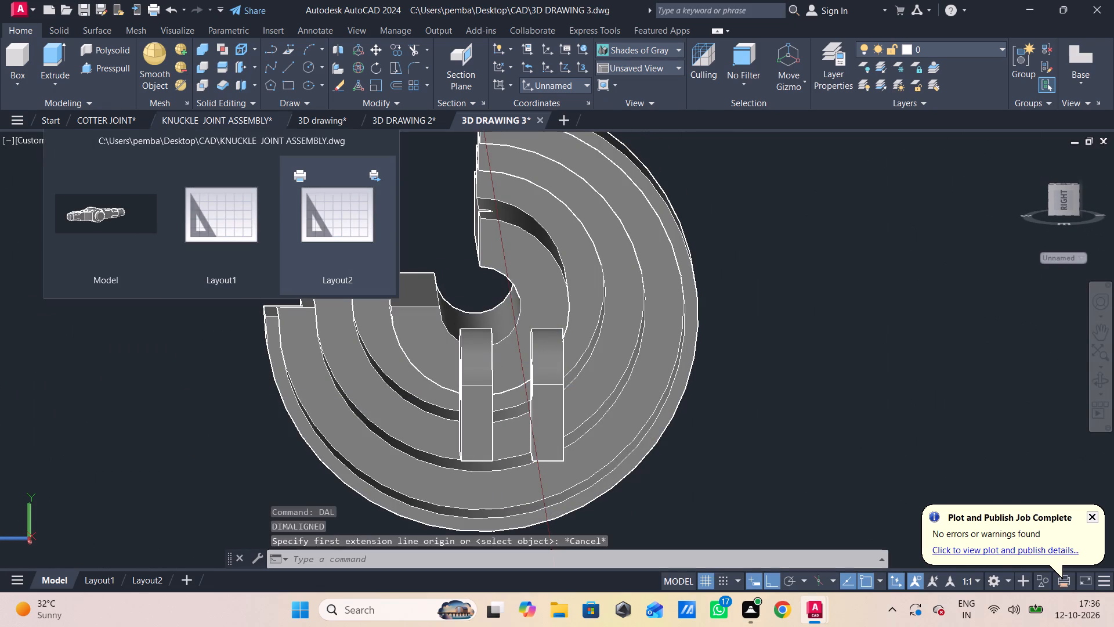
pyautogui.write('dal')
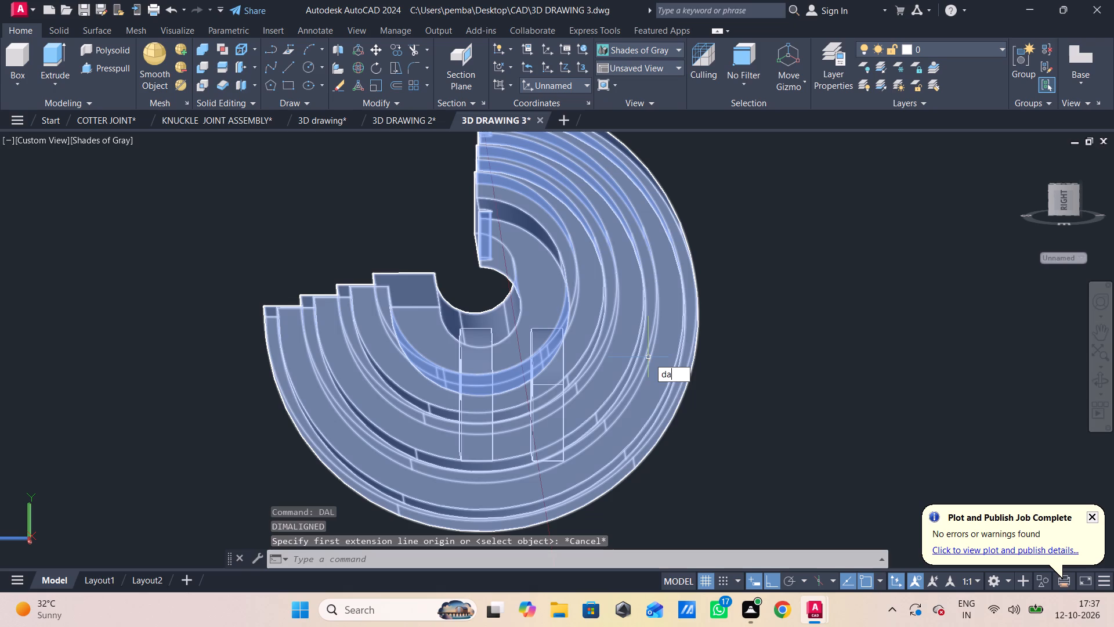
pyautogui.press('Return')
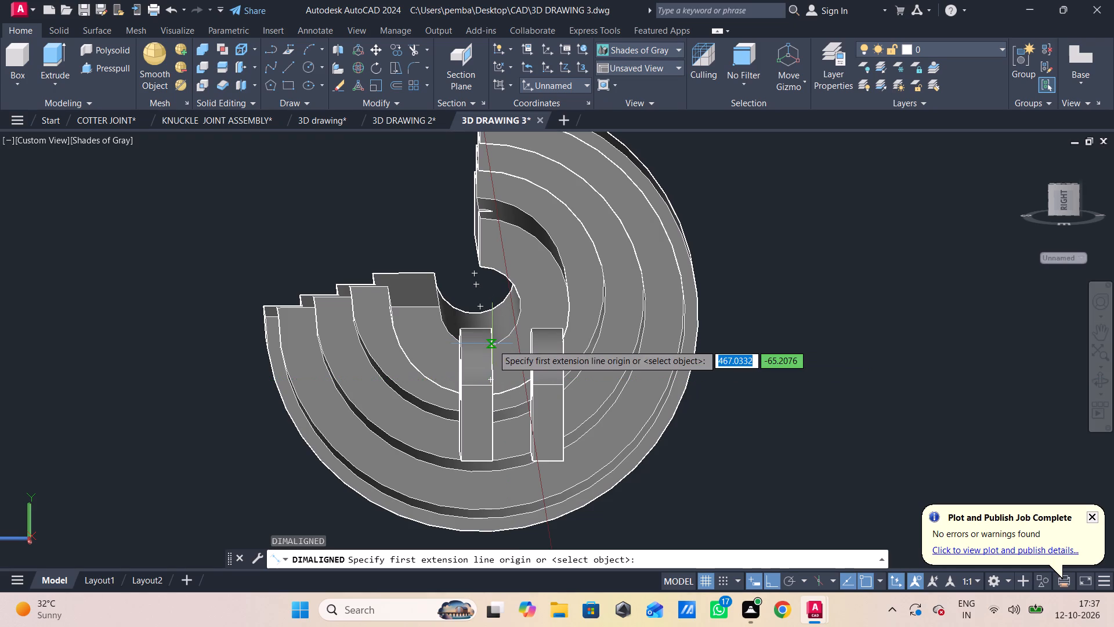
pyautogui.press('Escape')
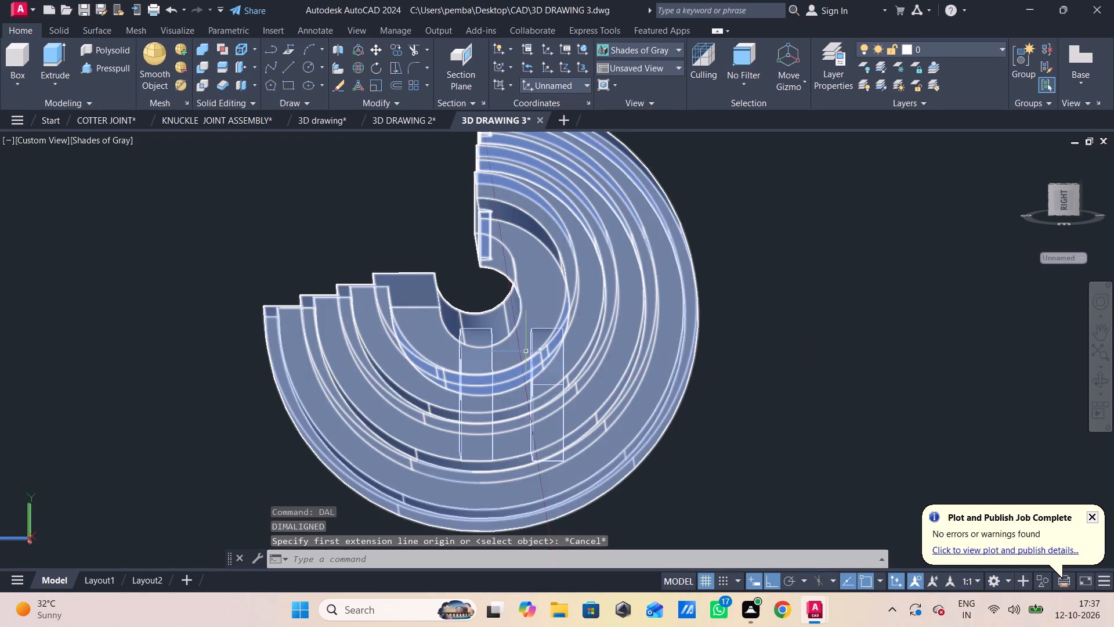
# Move both round-ended plates together horizontally, clear of the revolved stepped part.
pyautogui.click(549, 354)
pyautogui.click(478, 374)
pyautogui.press('m')
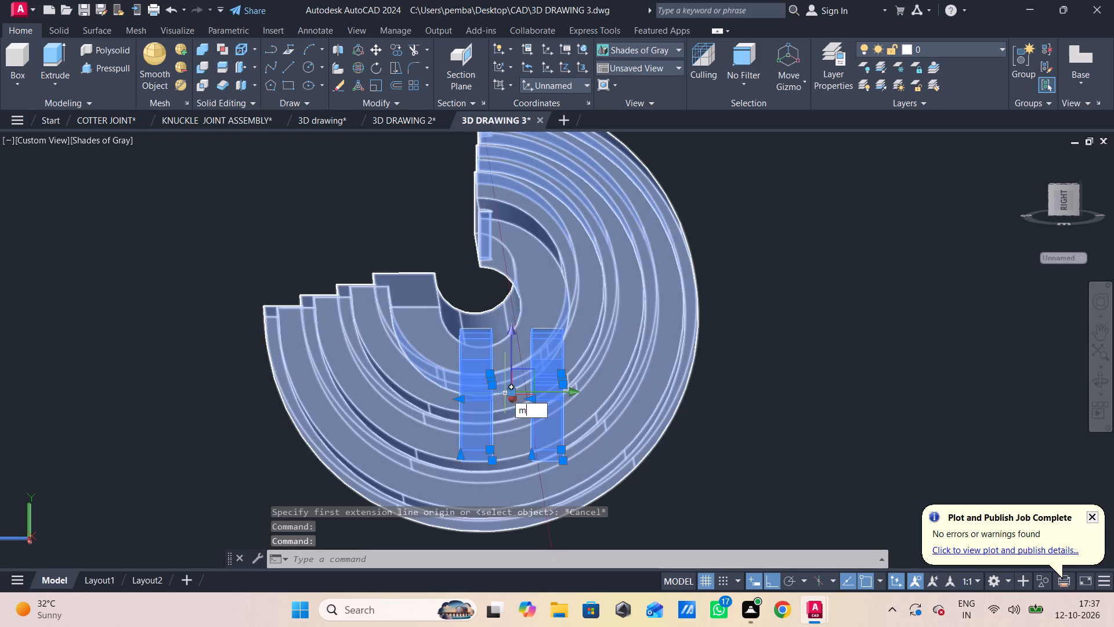
pyautogui.press('space')
pyautogui.click(528, 375)
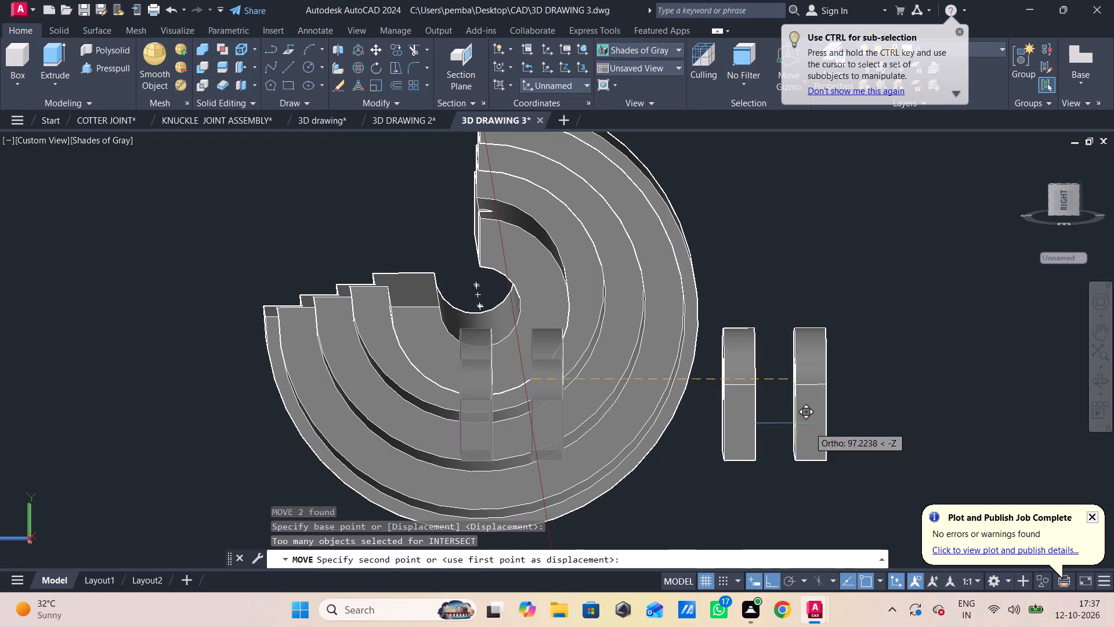
pyautogui.moveTo(936, 417); pyautogui.dragTo(612, 420, button='middle')
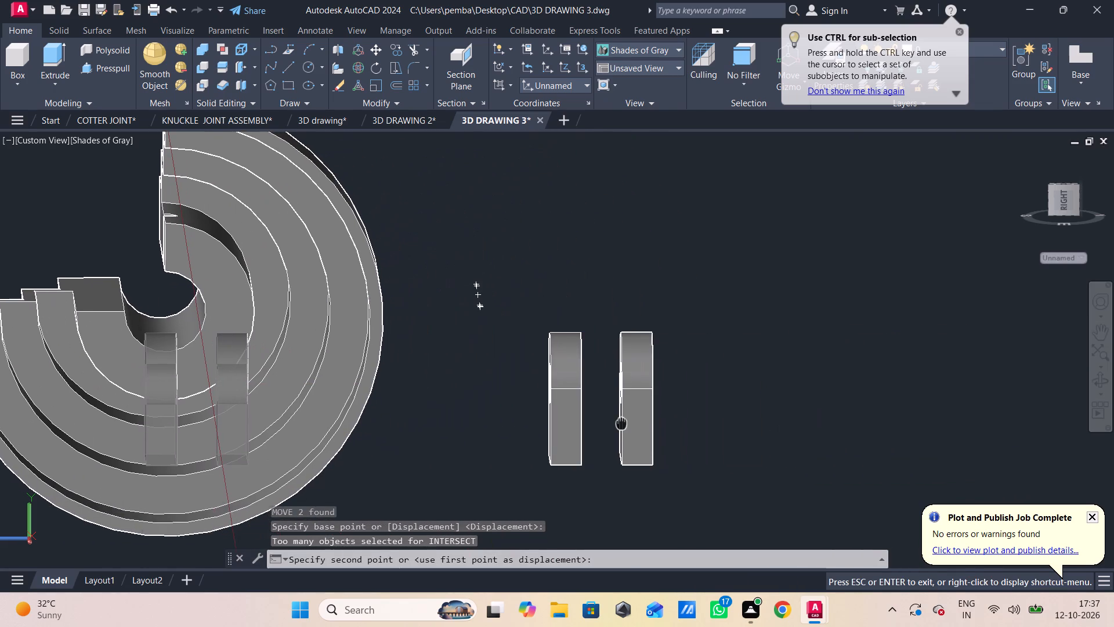
pyautogui.moveTo(612, 420); pyautogui.dragTo(610, 419, button='middle')
pyautogui.click(812, 383)
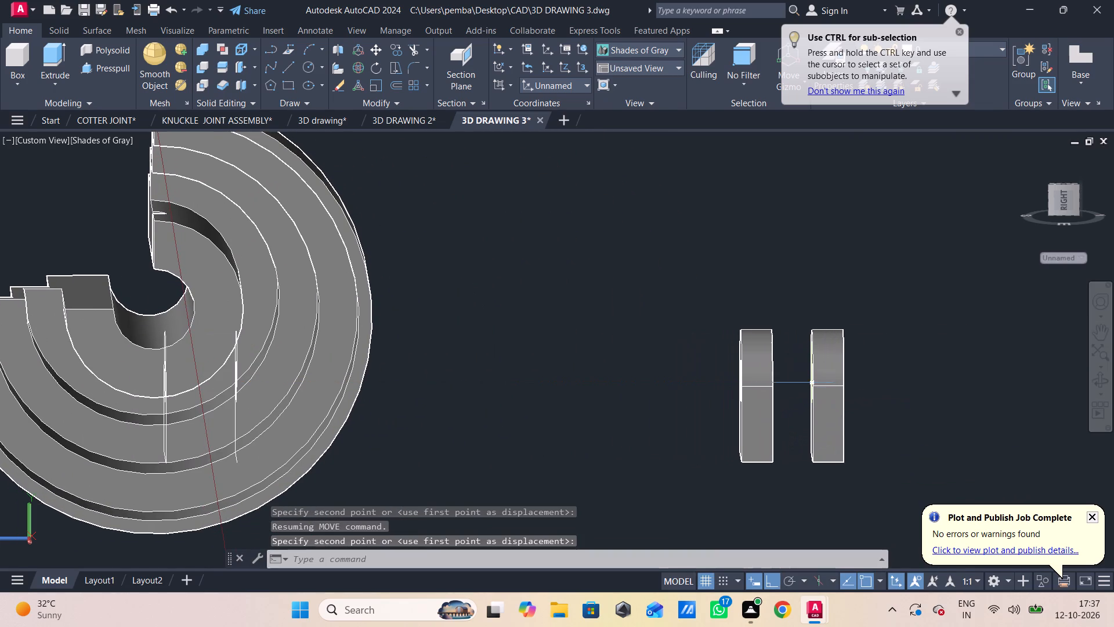
# Check the gap between the facing upper edges of the two plates using an aligned dimension, without placing it.
pyautogui.write('da')
pyautogui.press('k')
pyautogui.press('BackSpace')
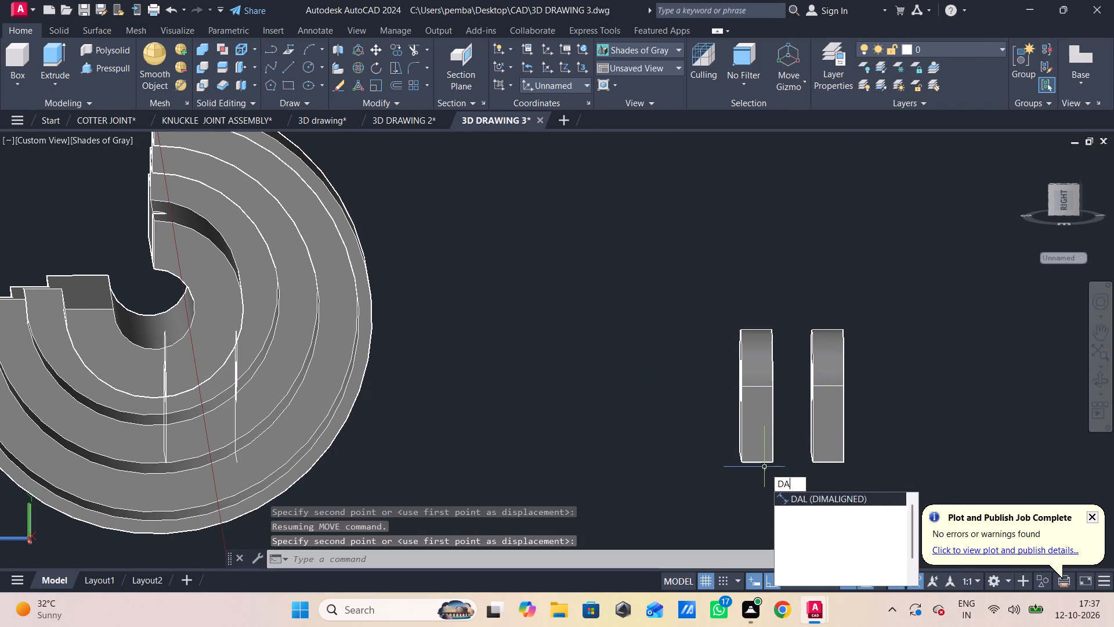
pyautogui.press('l')
pyautogui.press('Return')
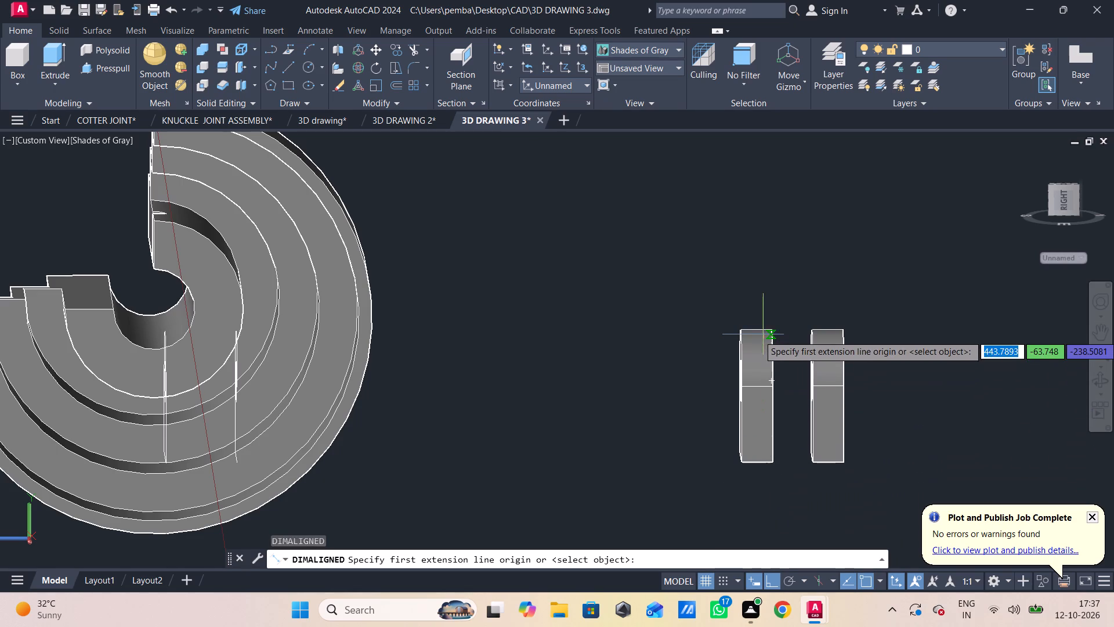
pyautogui.press('space')
pyautogui.press('space')
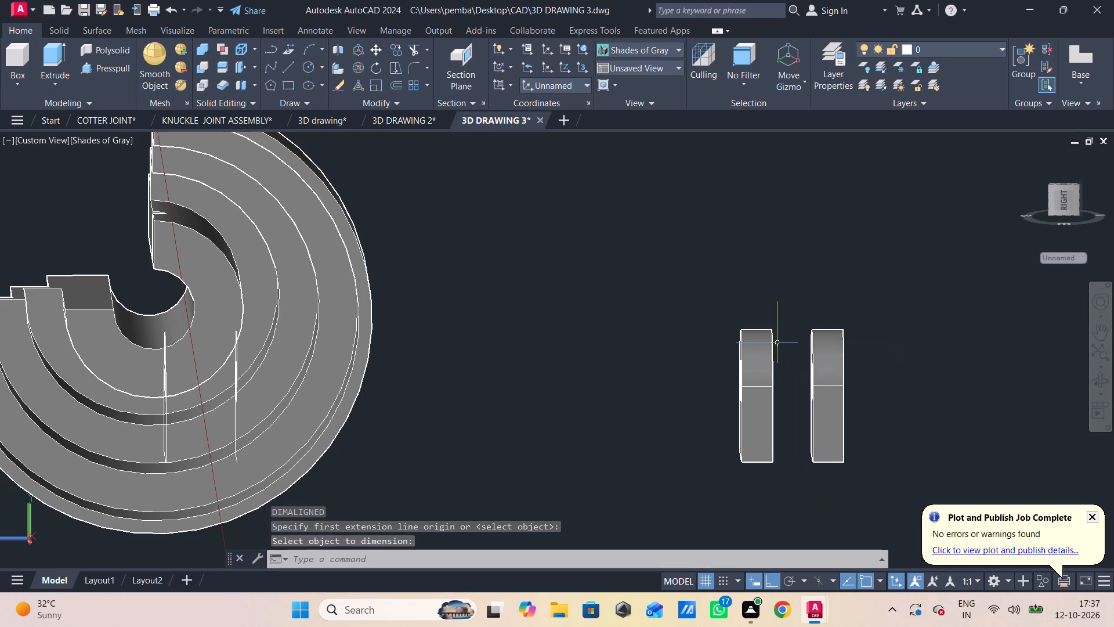
pyautogui.press('space')
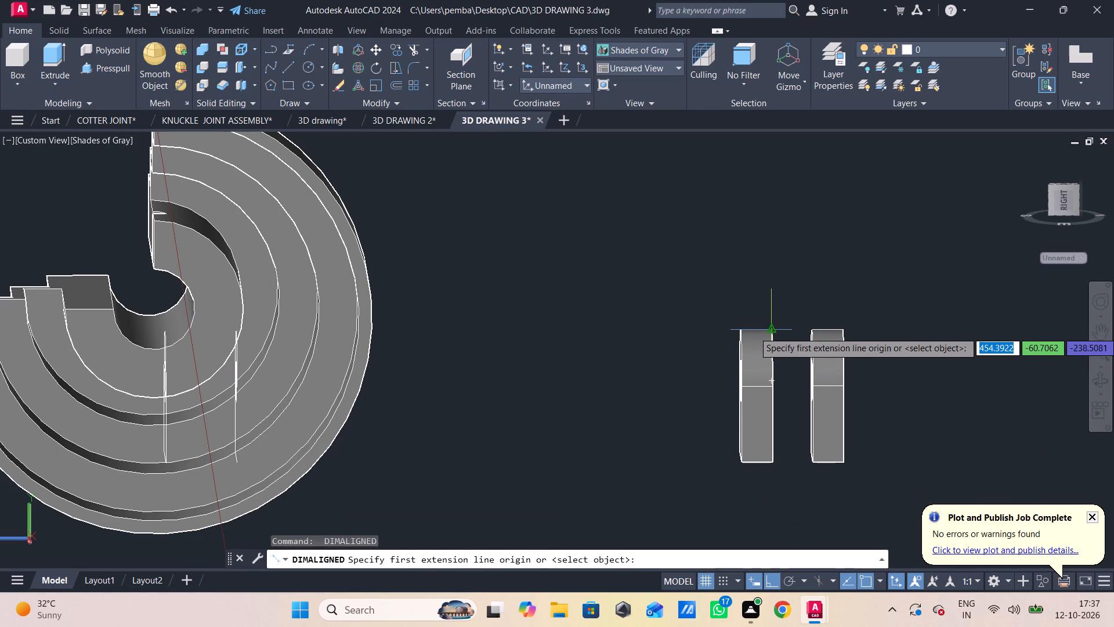
pyautogui.click(773, 331)
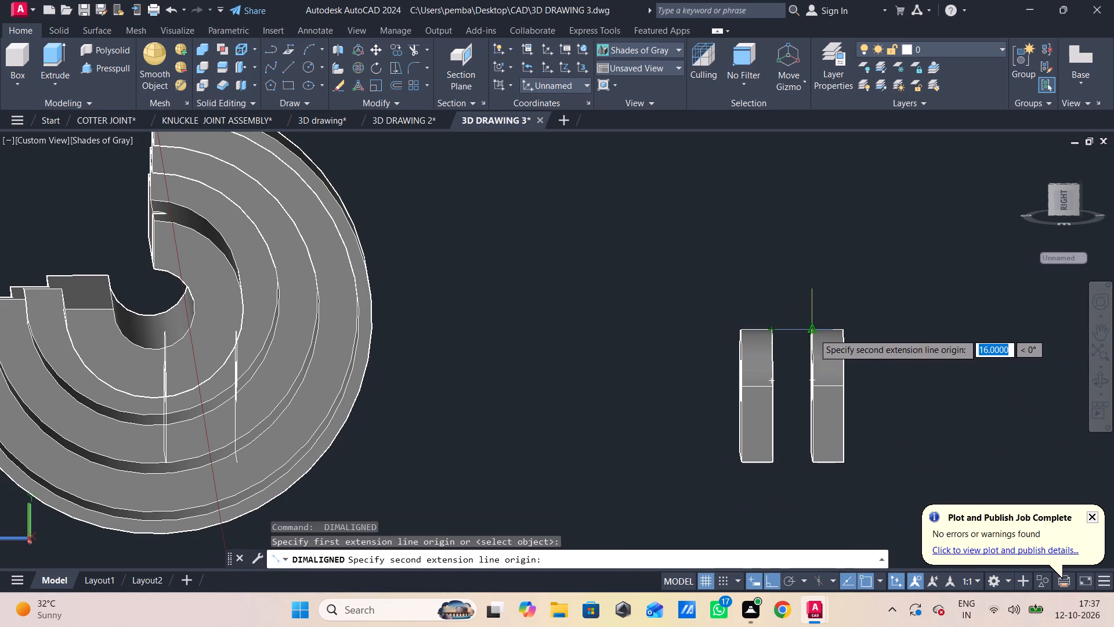
pyautogui.click(813, 333)
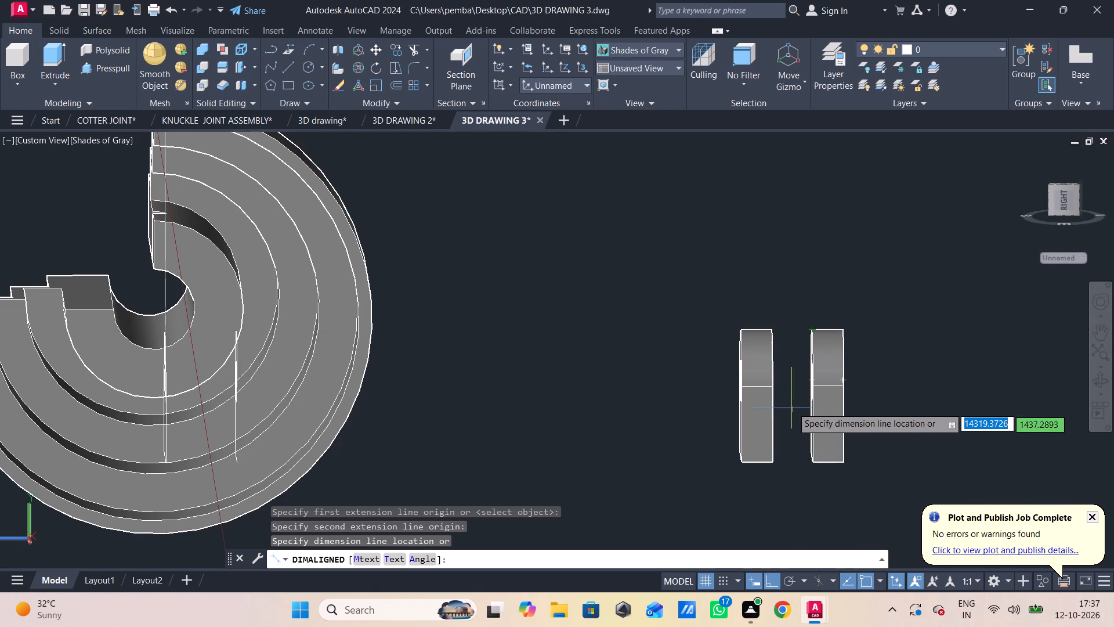
pyautogui.press('Escape')
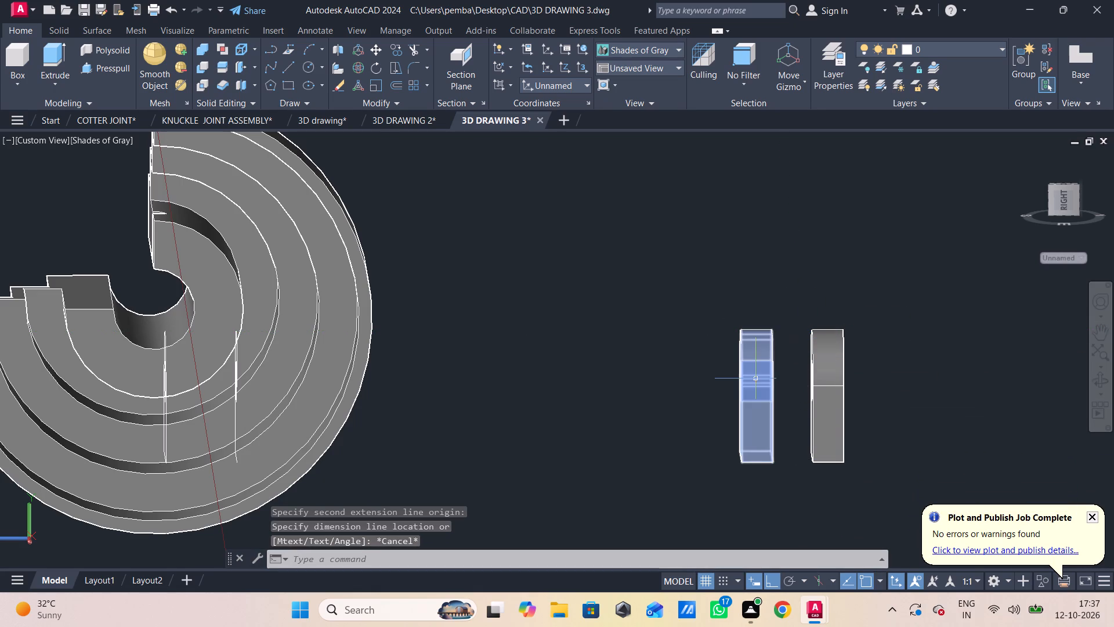
pyautogui.press('space')
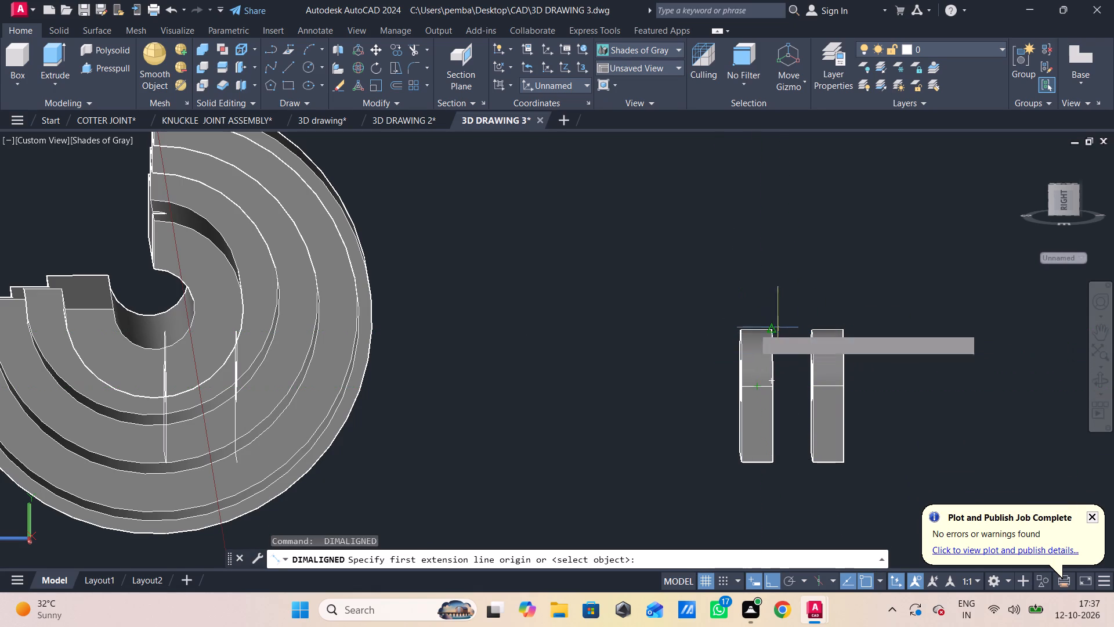
pyautogui.click(772, 329)
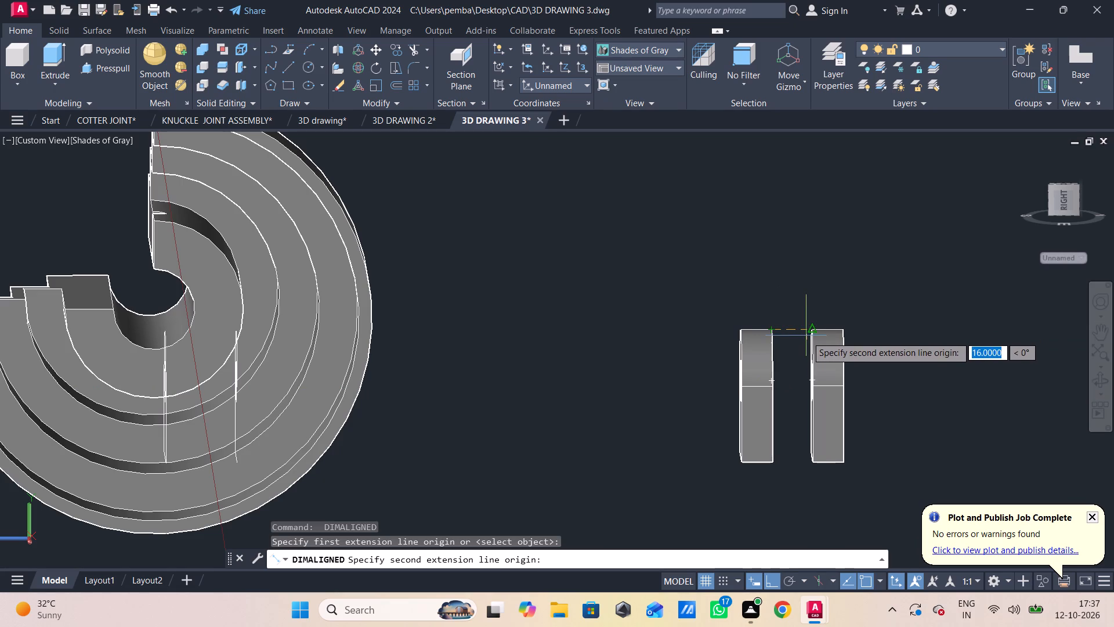
pyautogui.press('Escape')
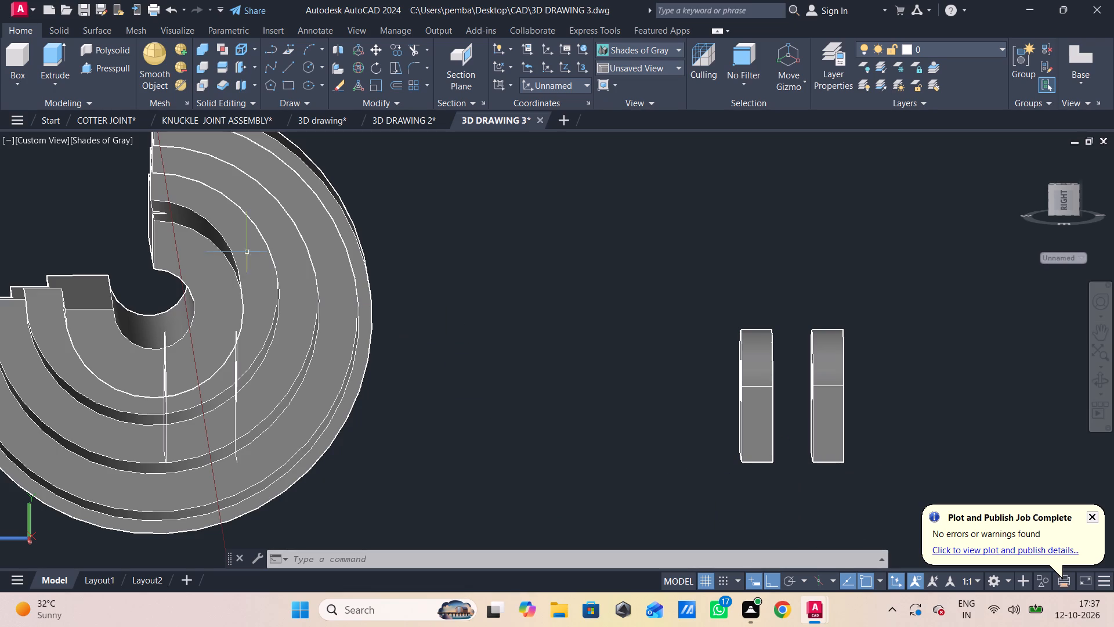
# In the Right view, erase the leftover profile curves of both plates lying over the revolved stepped part.
pyautogui.click(33, 134)
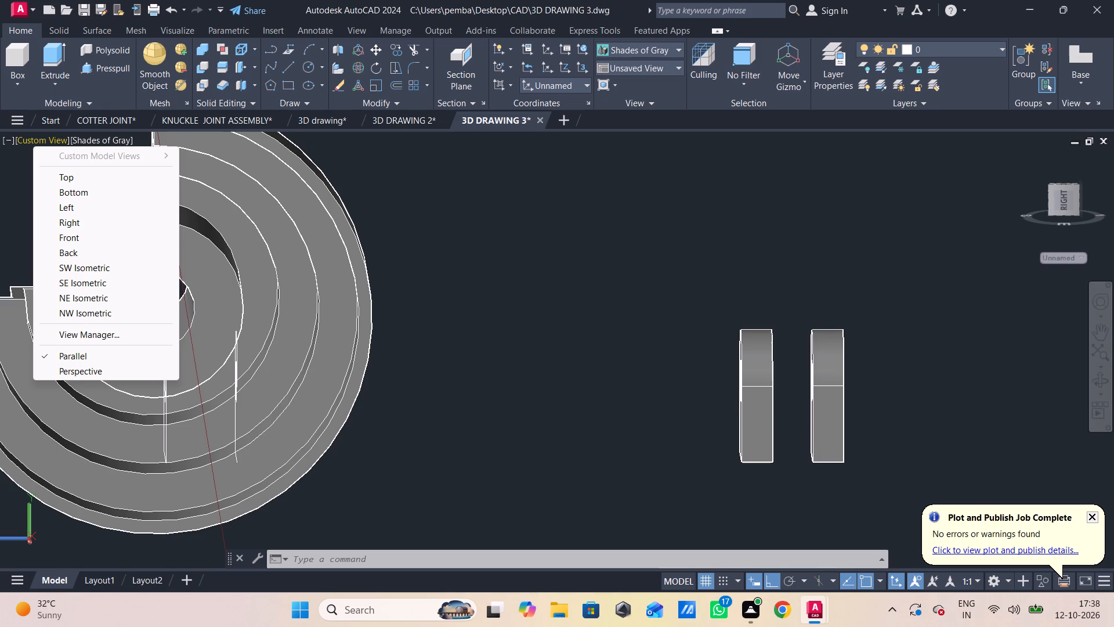
pyautogui.click(73, 221)
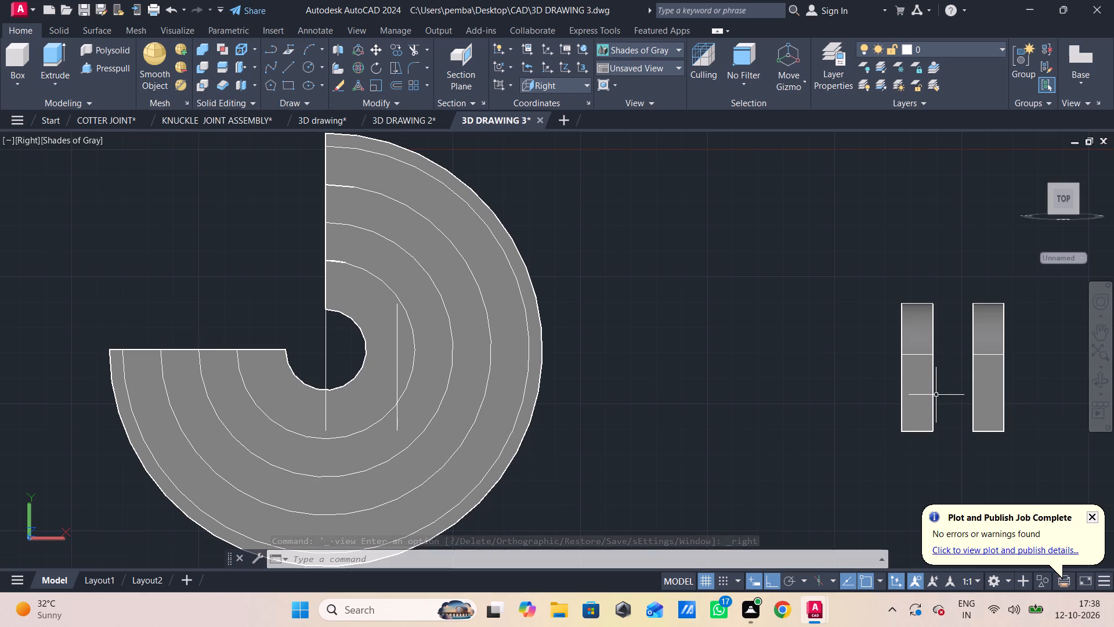
pyautogui.click(398, 339)
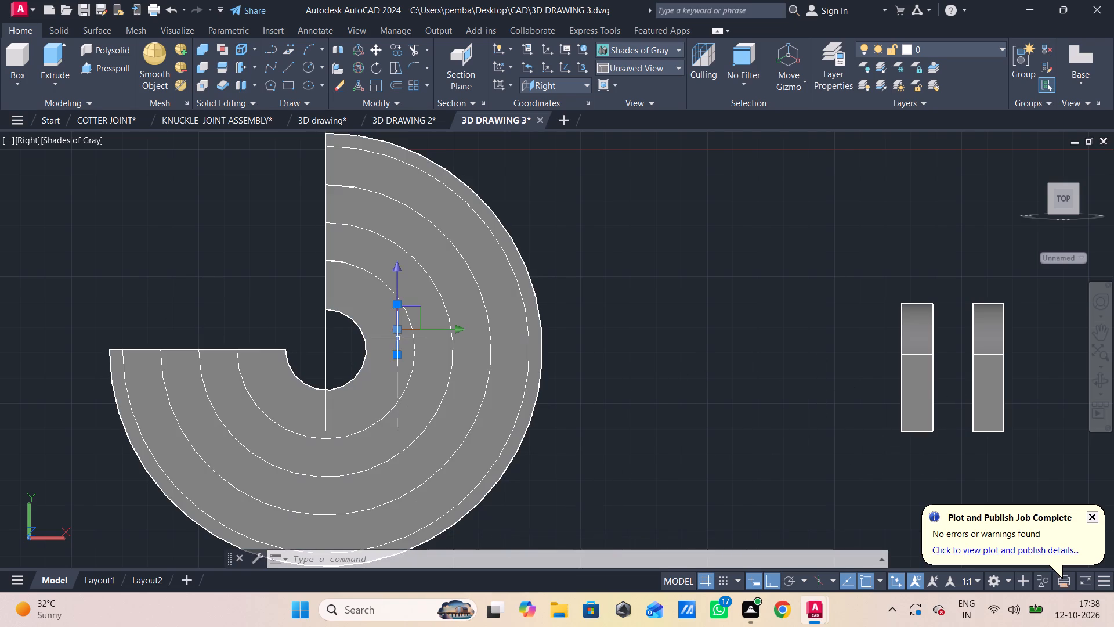
pyautogui.click(327, 349)
pyautogui.click(325, 368)
pyautogui.click(398, 383)
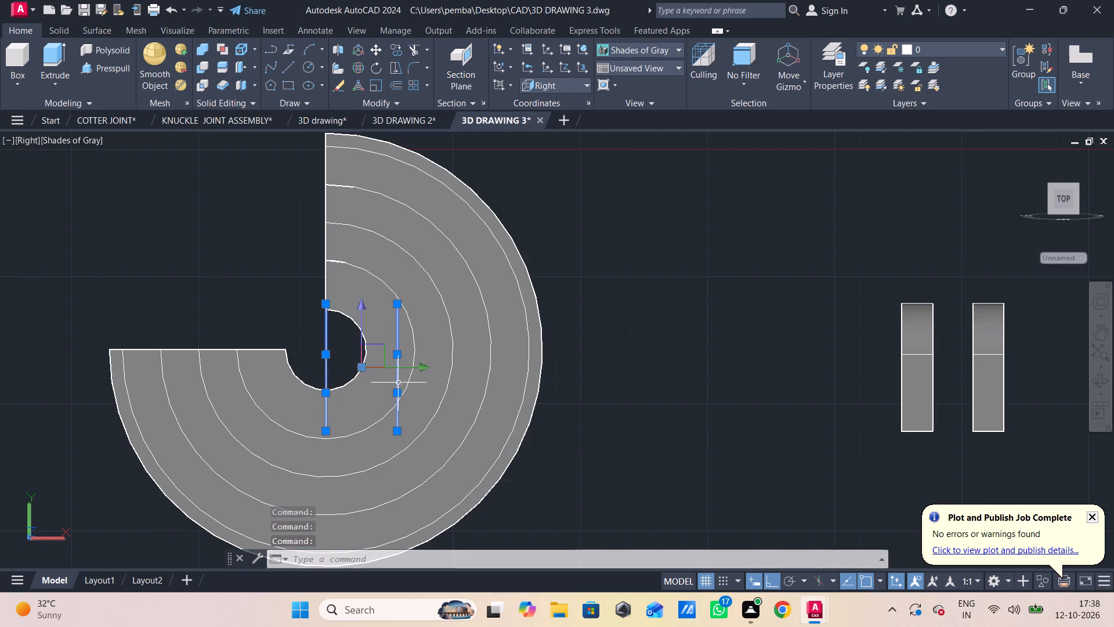
pyautogui.press('Delete')
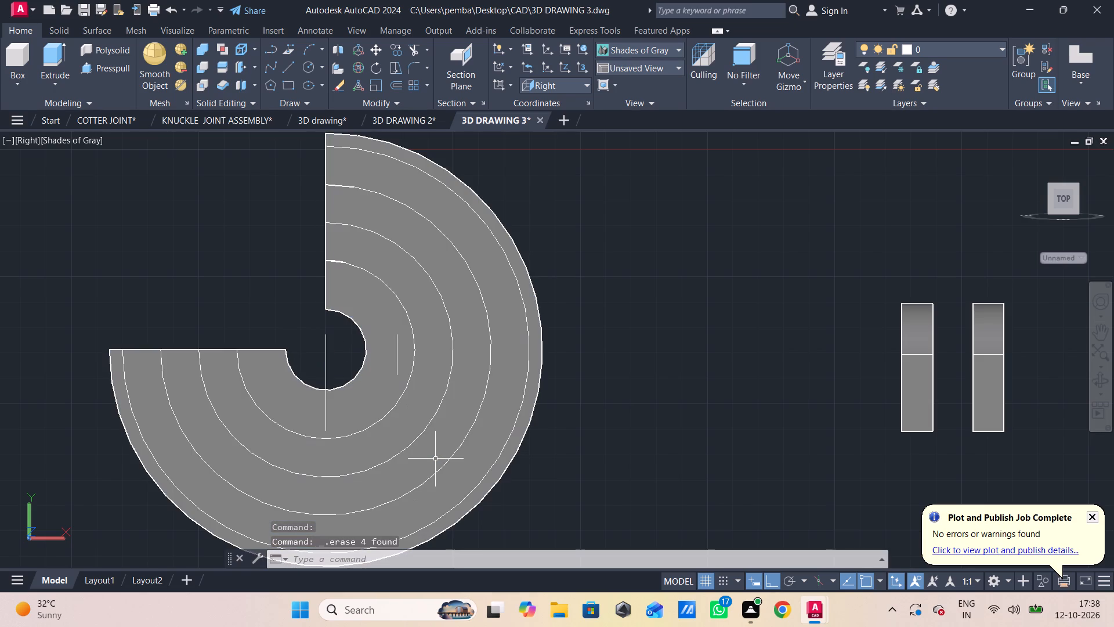
pyautogui.click(397, 359)
pyautogui.click(327, 367)
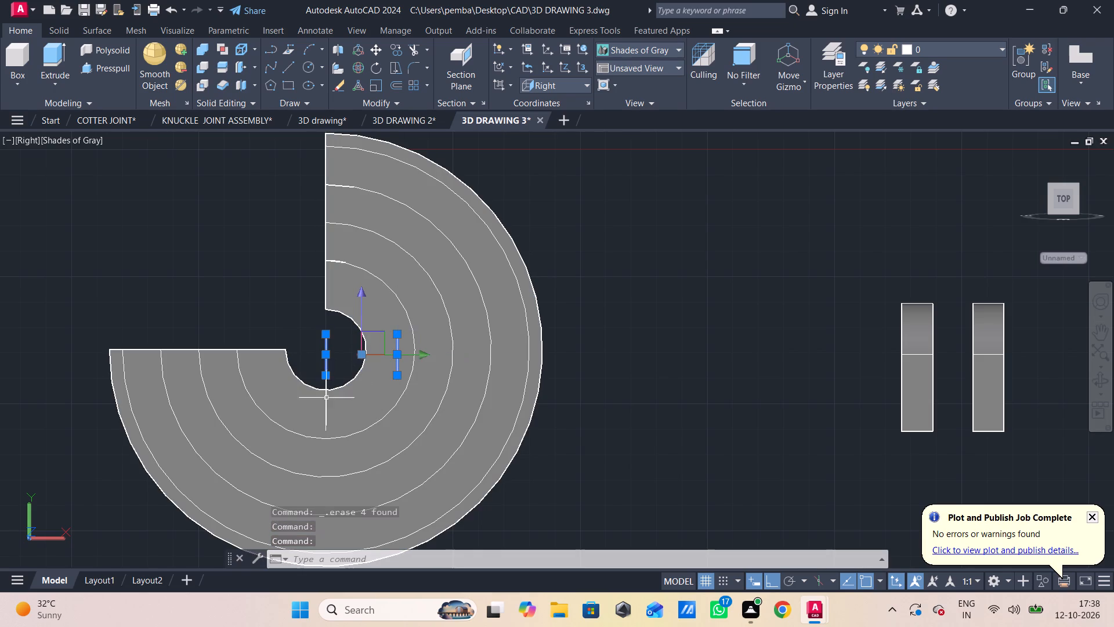
pyautogui.click(327, 405)
pyautogui.press('Delete')
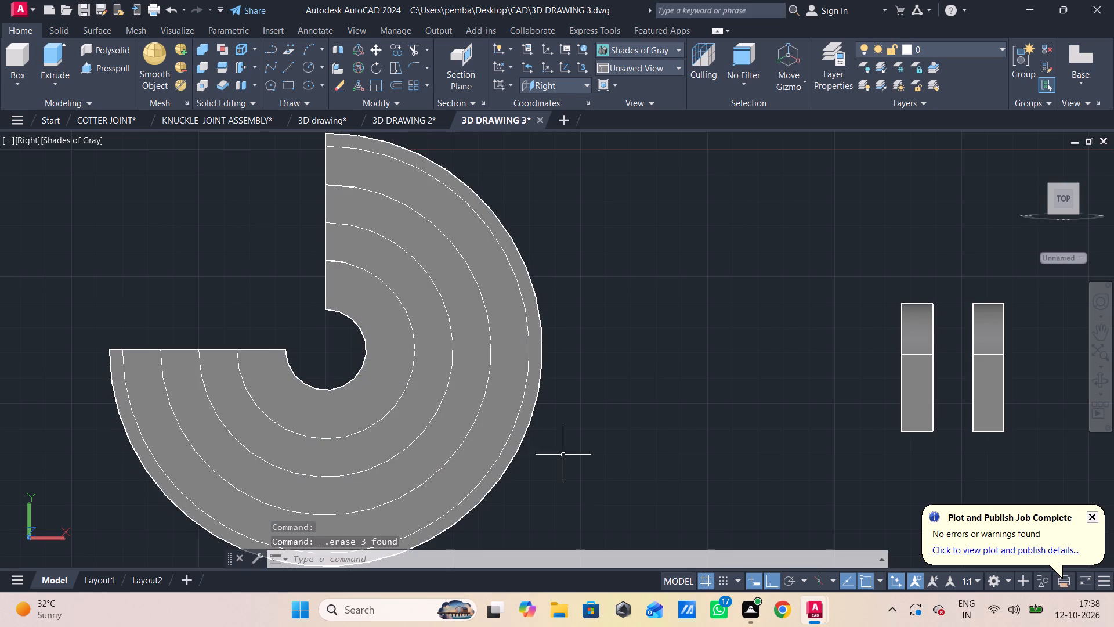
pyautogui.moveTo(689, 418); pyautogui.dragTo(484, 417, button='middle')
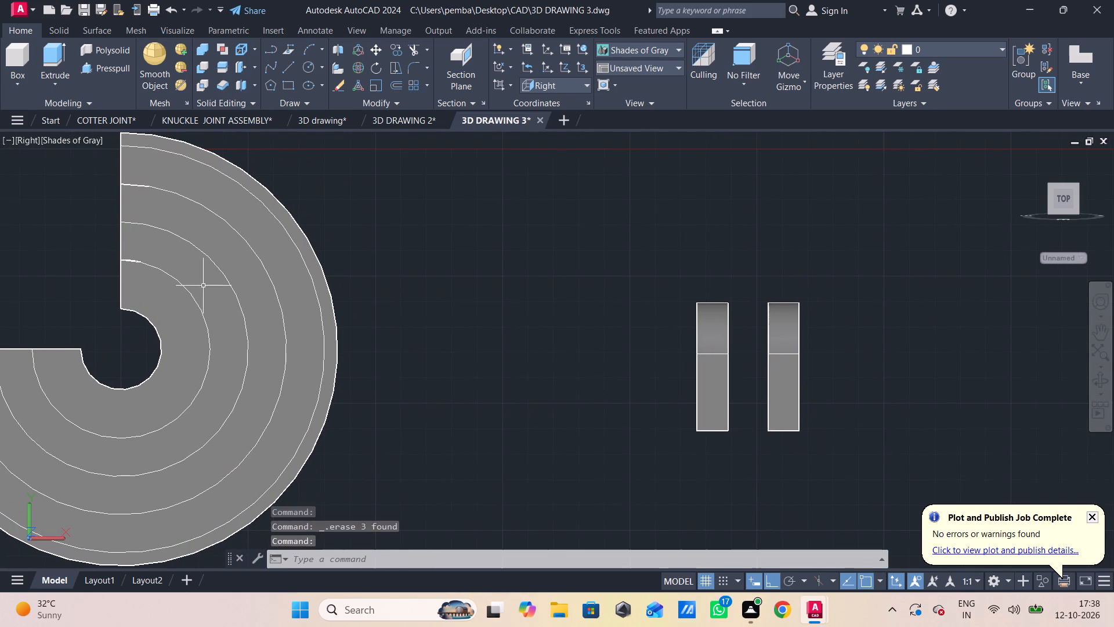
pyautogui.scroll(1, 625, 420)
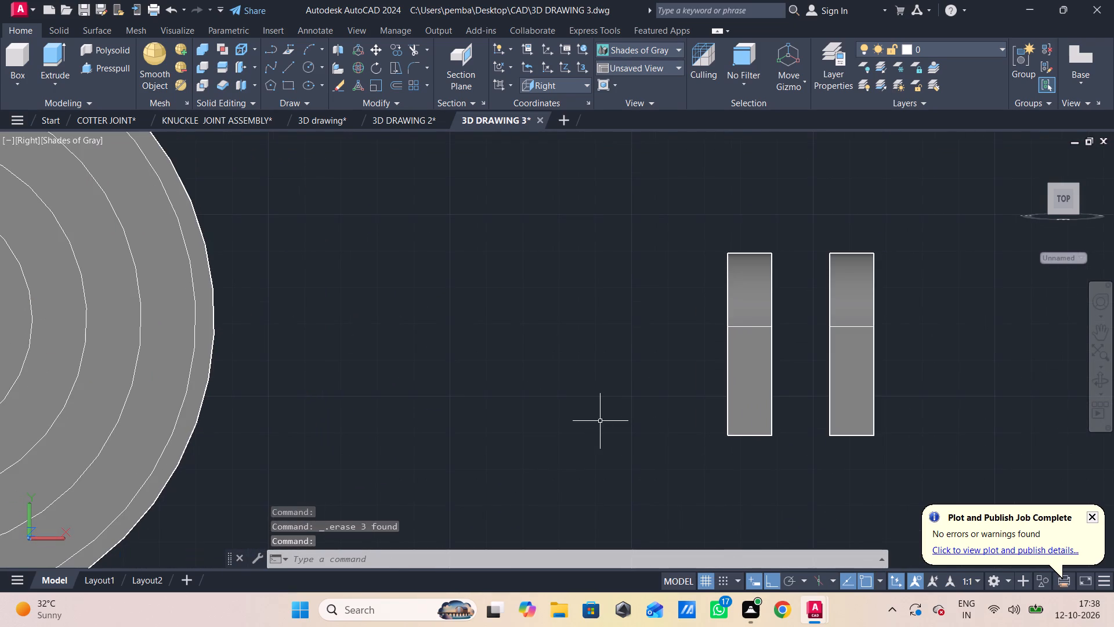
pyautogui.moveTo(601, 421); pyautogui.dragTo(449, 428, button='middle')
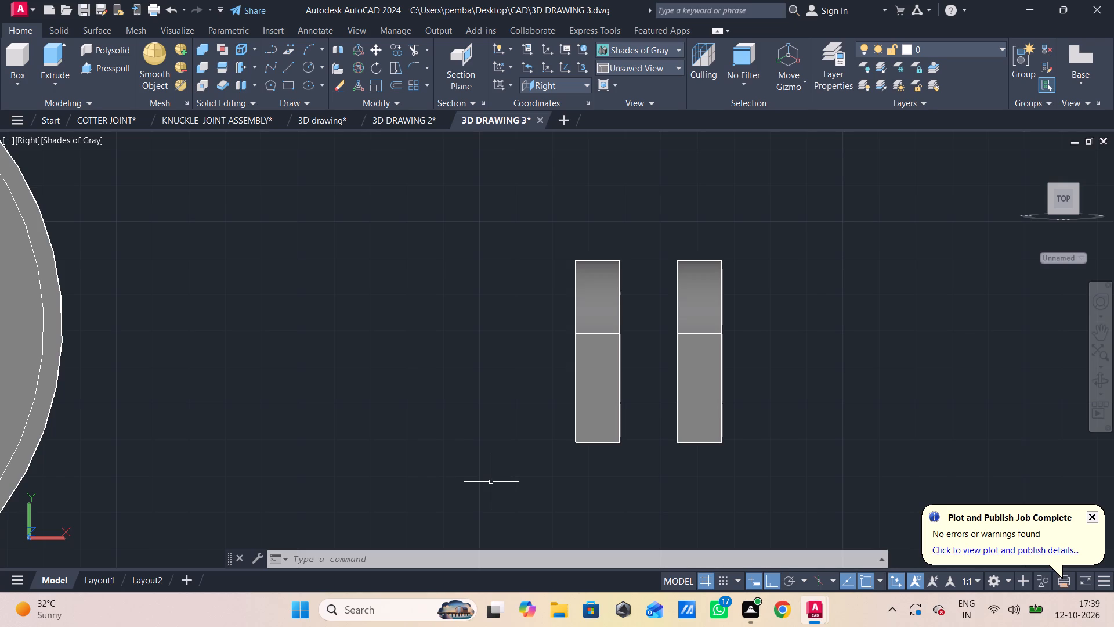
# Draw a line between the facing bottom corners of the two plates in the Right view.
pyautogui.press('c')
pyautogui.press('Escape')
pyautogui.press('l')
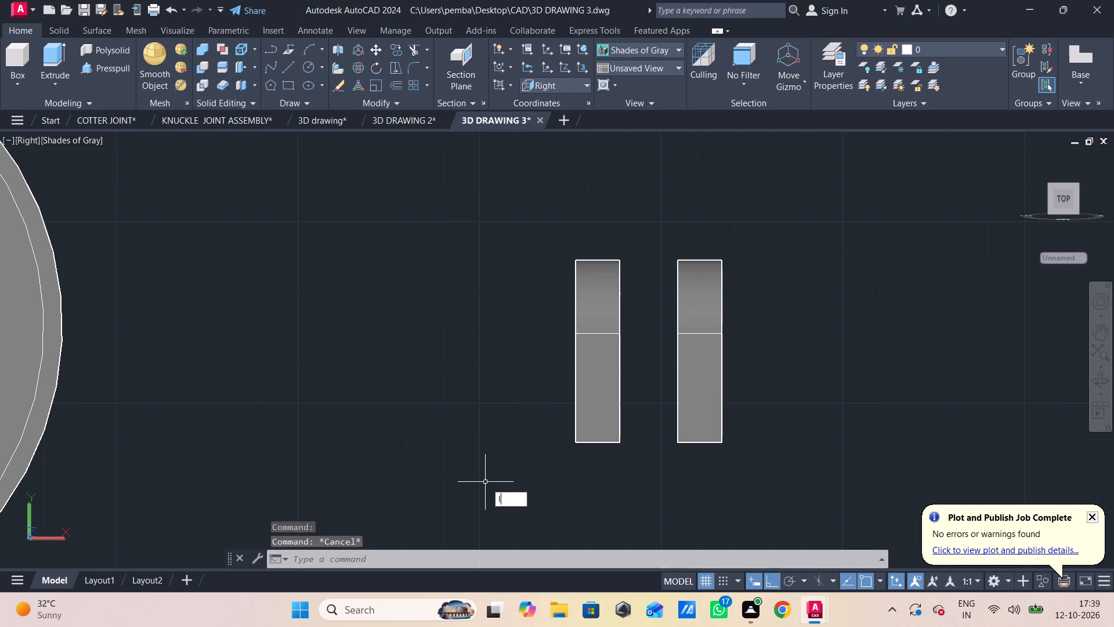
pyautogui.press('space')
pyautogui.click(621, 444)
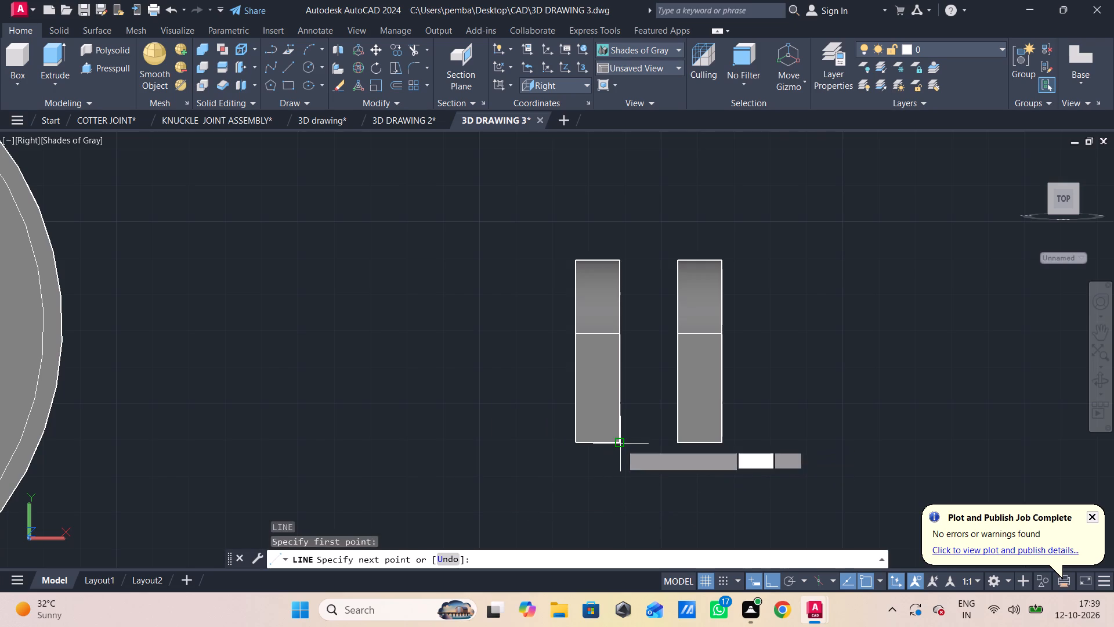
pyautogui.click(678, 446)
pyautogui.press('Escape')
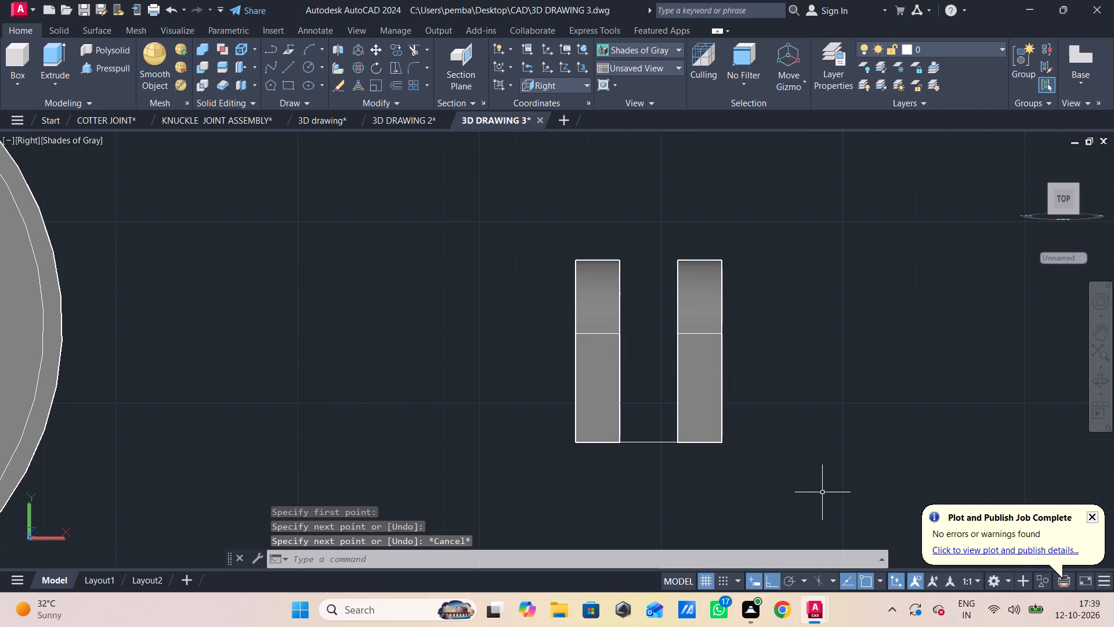
# Draw a line joining the facing bottom corners of the two plates at their near straight faces.
pyautogui.keyDown('shift'); pyautogui.moveTo(827, 490); pyautogui.dragTo(818, 516, button='middle'); pyautogui.keyUp('shift')
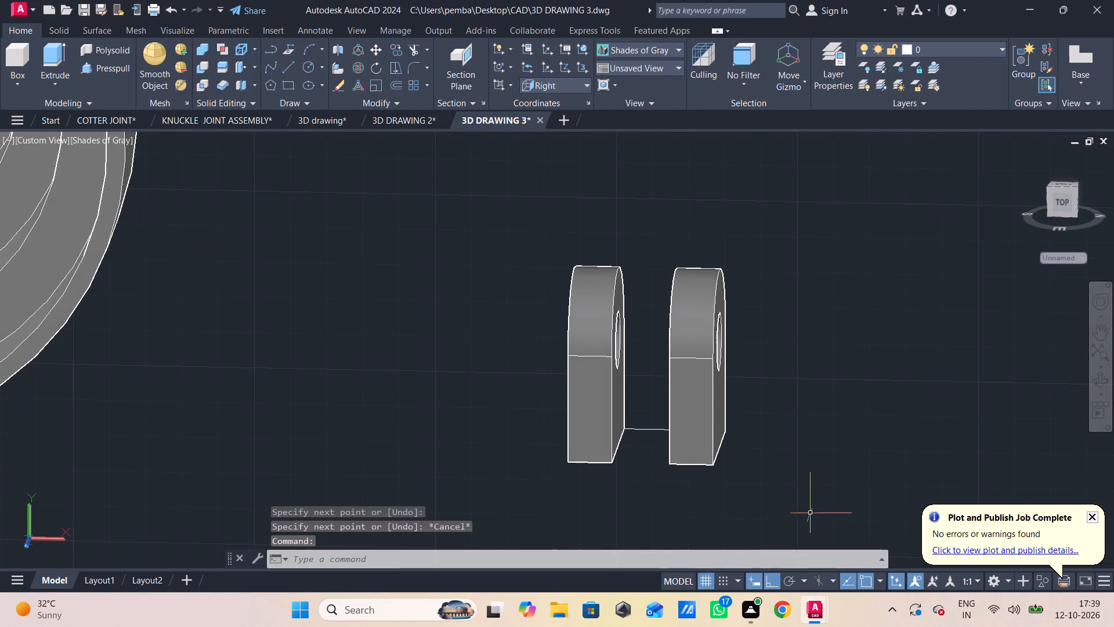
pyautogui.press('l')
pyautogui.press('Return')
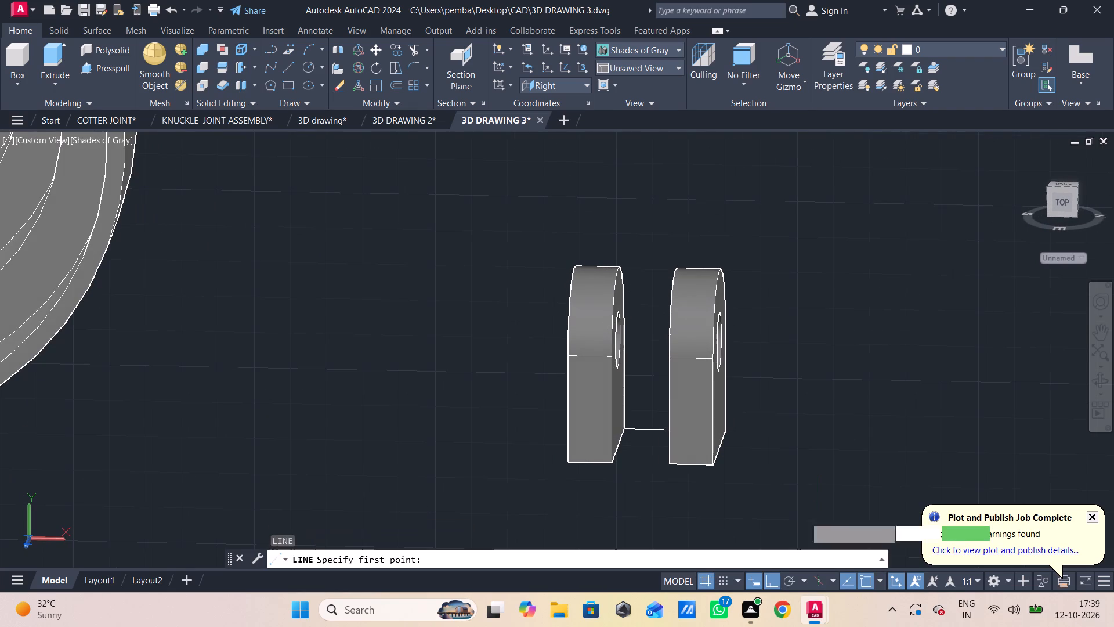
pyautogui.click(614, 464)
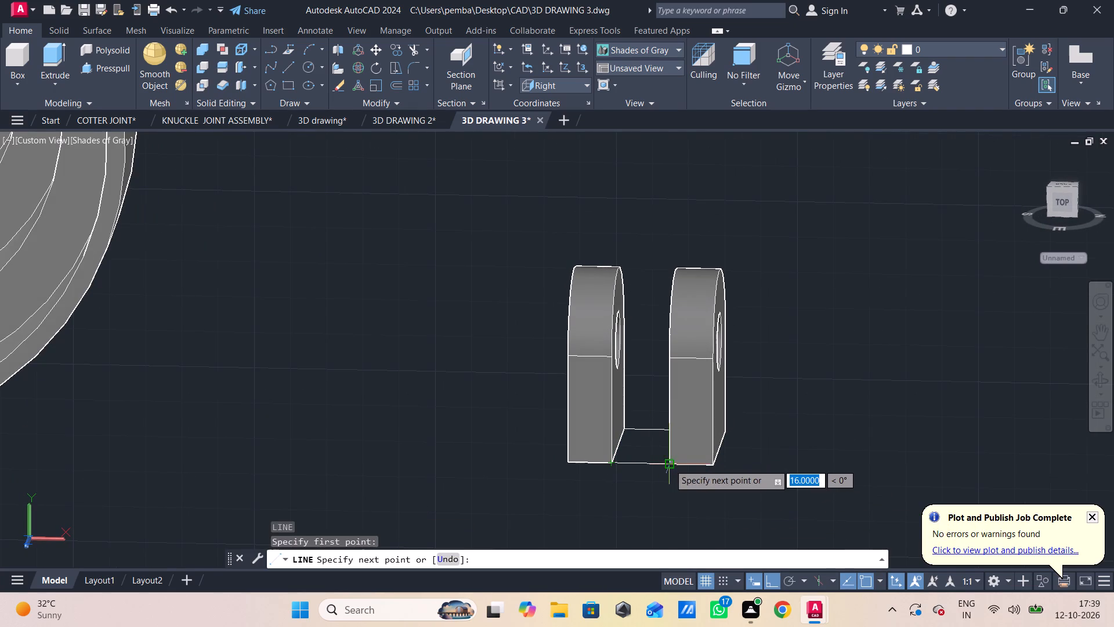
pyautogui.click(670, 466)
pyautogui.press('Escape')
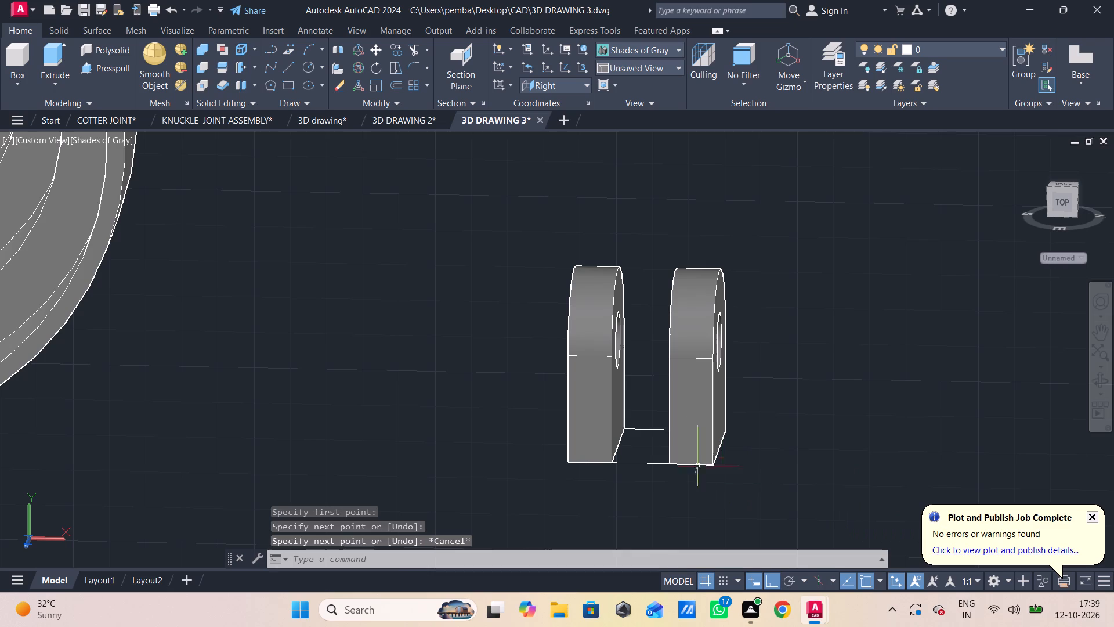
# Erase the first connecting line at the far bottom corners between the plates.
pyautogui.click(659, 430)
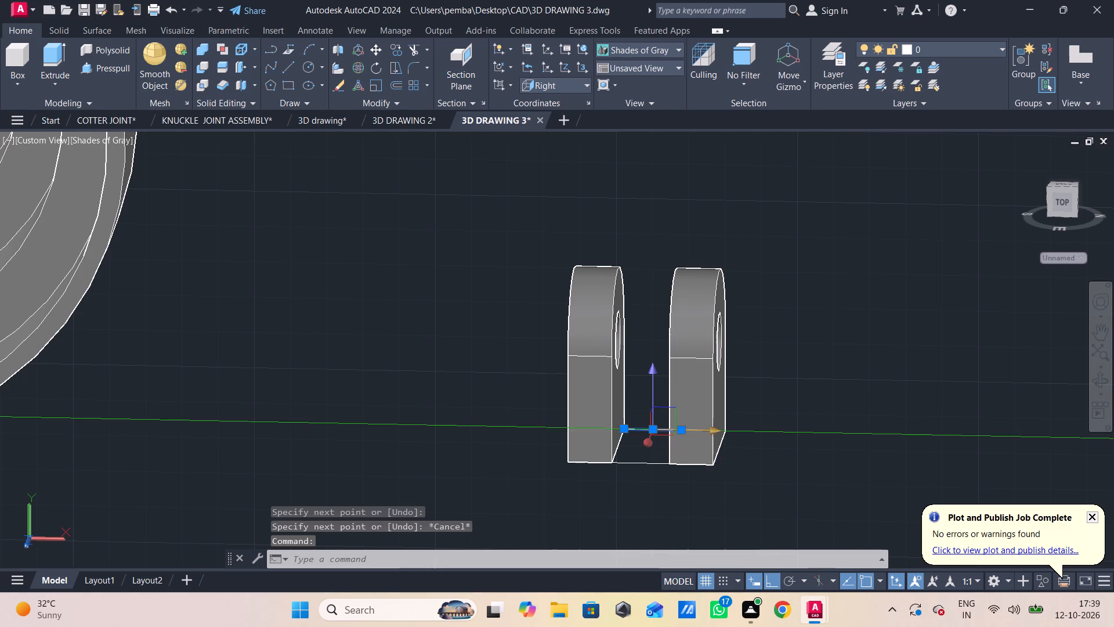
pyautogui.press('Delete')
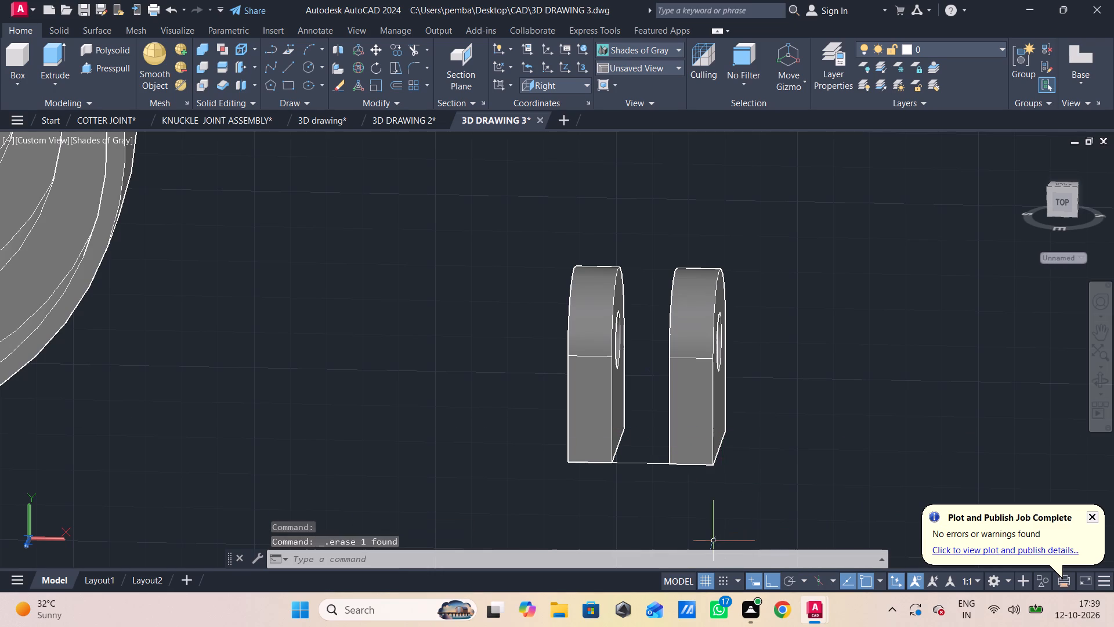
# Draw a 20-unit line from the midpoint of the remaining connecting line, perpendicular to it and outward from the plates.
pyautogui.write('l')
pyautogui.press('space')
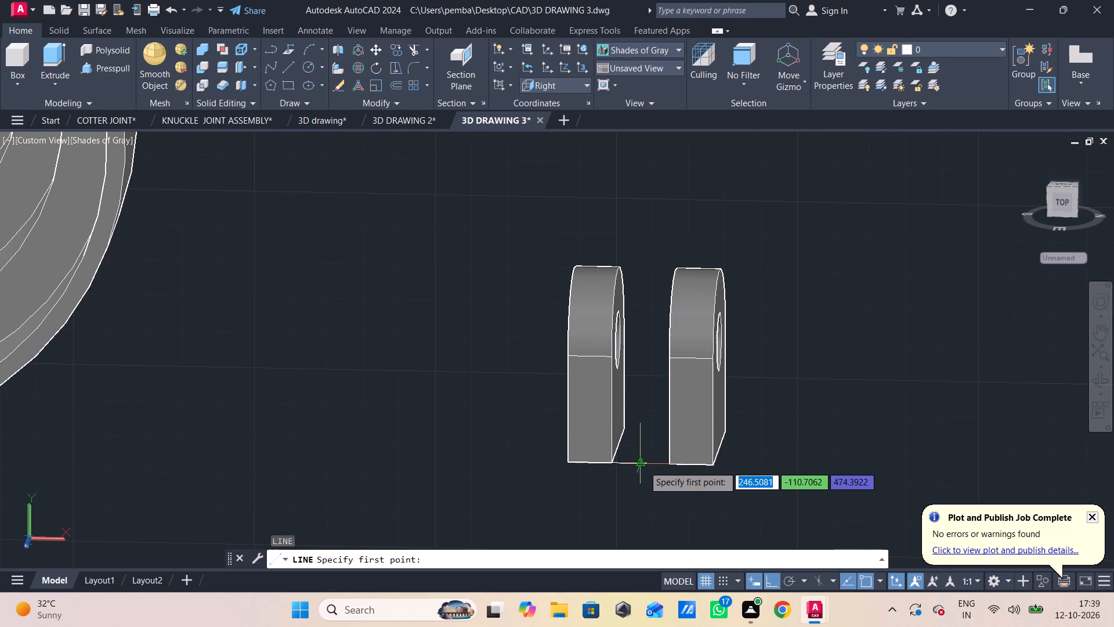
pyautogui.click(643, 466)
pyautogui.write('20')
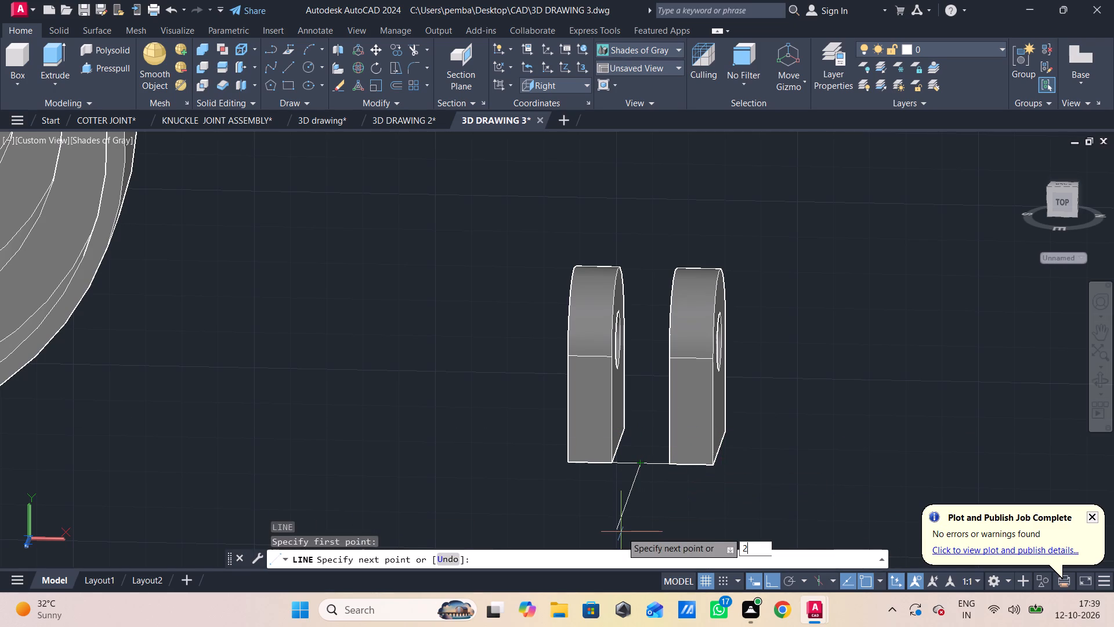
pyautogui.press('Return')
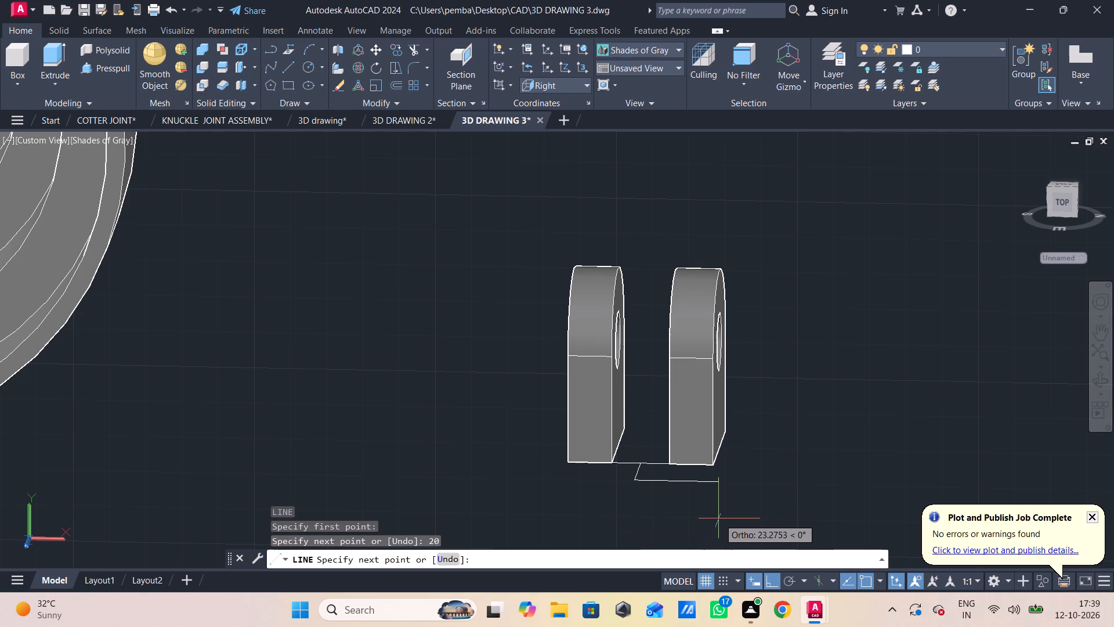
pyautogui.press('Escape')
# Examine the plates and the new outward line from several angles, including the Right view.
pyautogui.scroll(1, 628, 483)
pyautogui.scroll(-1, 628, 483)
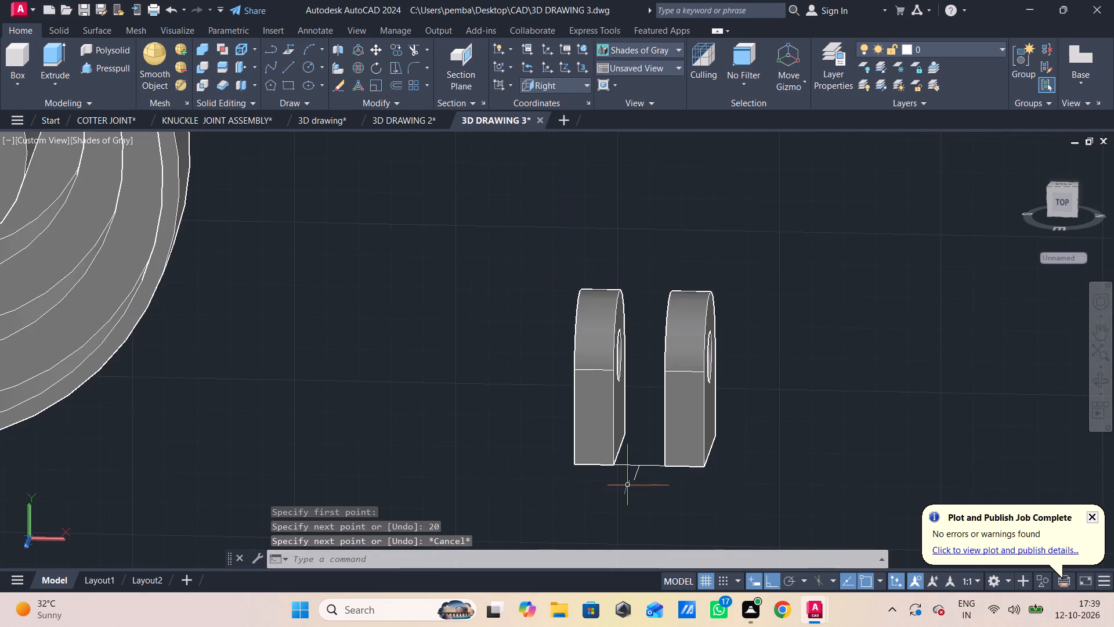
pyautogui.keyDown('shift'); pyautogui.moveTo(628, 487); pyautogui.dragTo(659, 495, button='middle'); pyautogui.keyUp('shift')
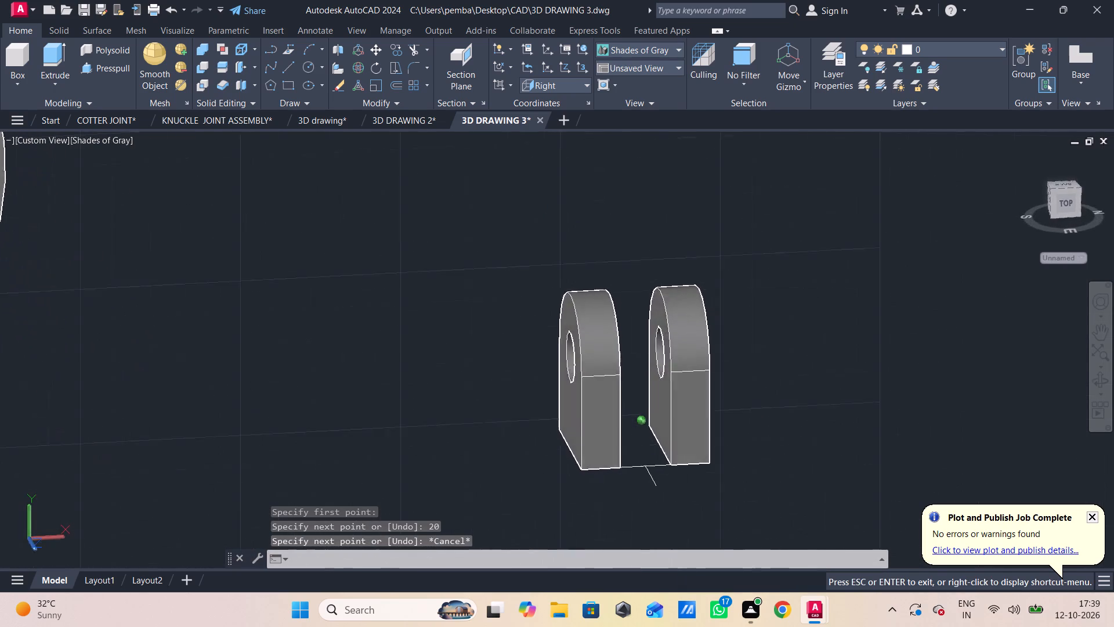
pyautogui.keyDown('shift'); pyautogui.moveTo(659, 495); pyautogui.dragTo(754, 509, button='middle'); pyautogui.keyUp('shift')
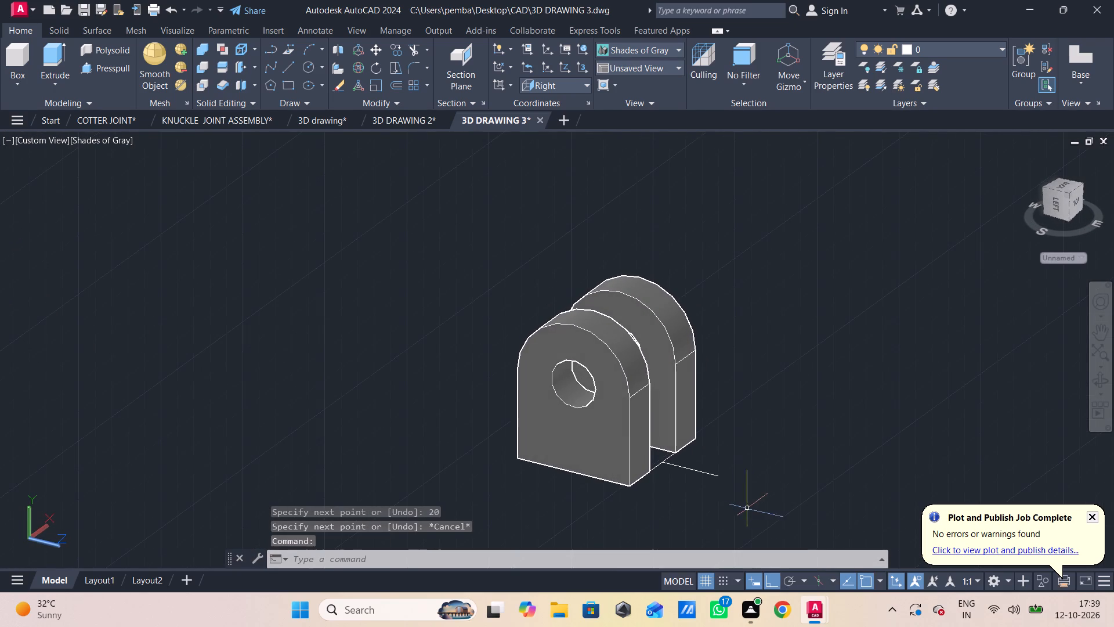
pyautogui.keyDown('shift'); pyautogui.moveTo(816, 499); pyautogui.dragTo(731, 498, button='middle'); pyautogui.keyUp('shift')
pyautogui.click(45, 145)
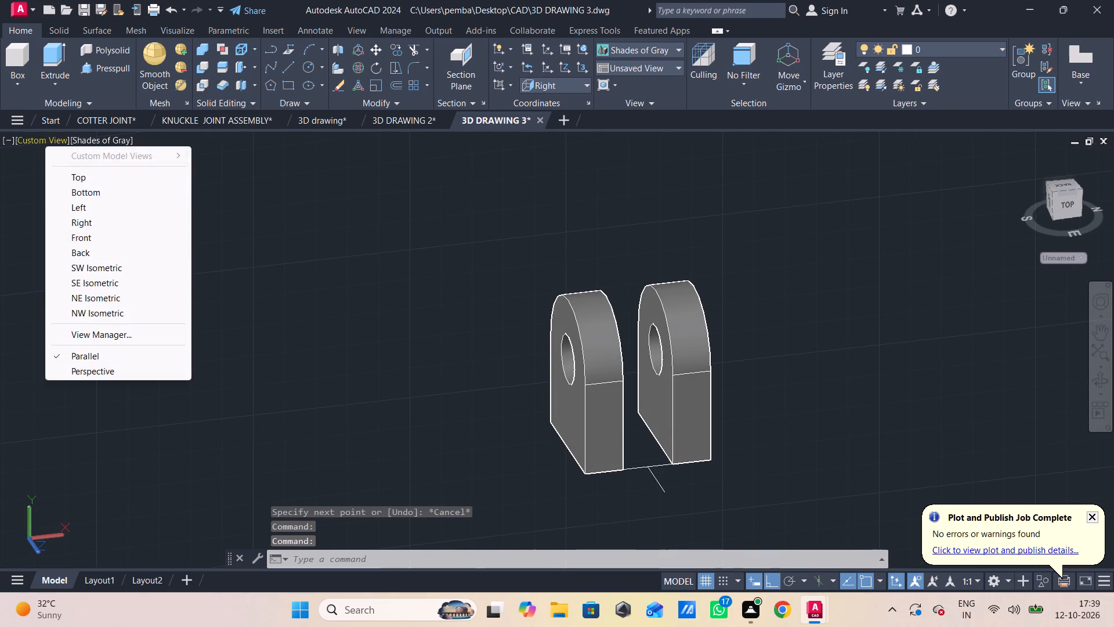
pyautogui.click(94, 221)
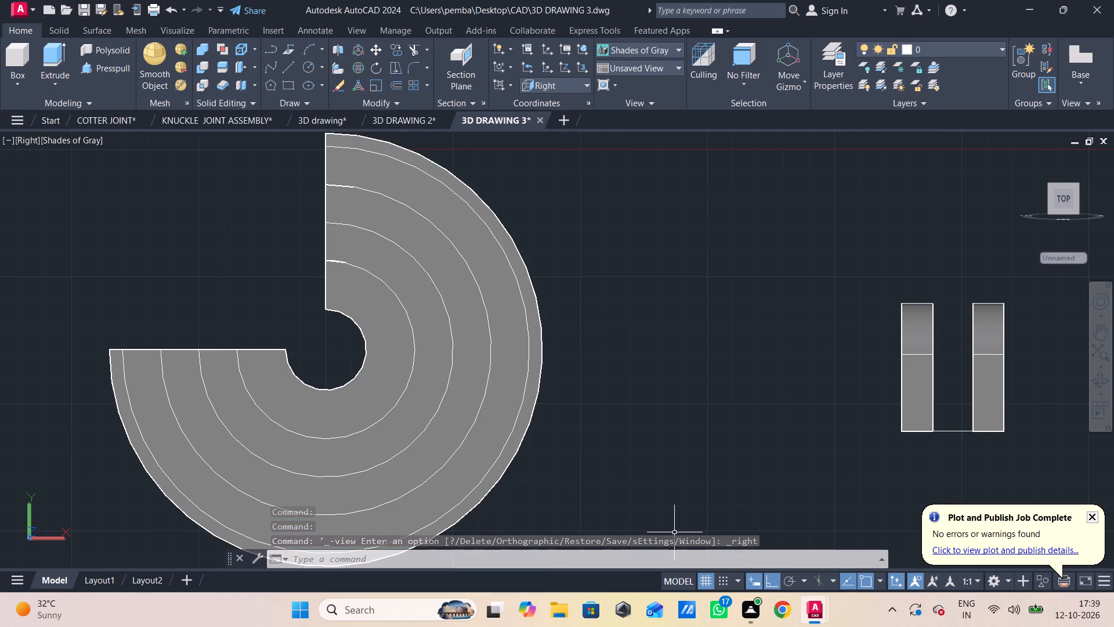
pyautogui.keyDown('shift'); pyautogui.moveTo(725, 544); pyautogui.dragTo(604, 535, button='middle'); pyautogui.keyUp('shift')
pyautogui.keyDown('shift'); pyautogui.moveTo(831, 441); pyautogui.dragTo(606, 442, button='middle'); pyautogui.keyUp('shift')
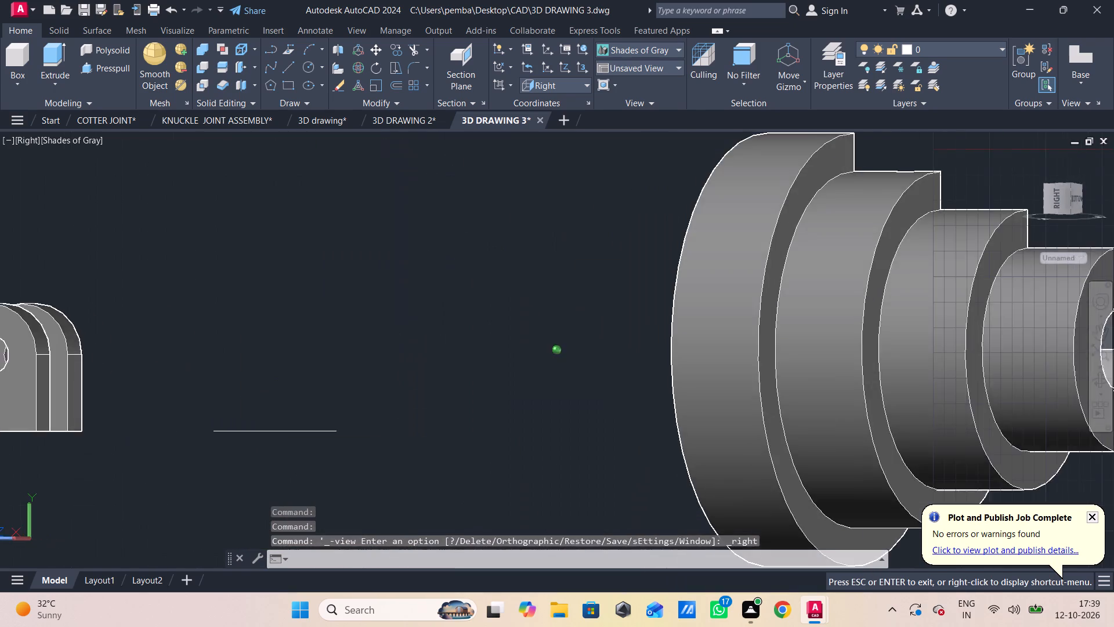
pyautogui.keyDown('shift'); pyautogui.moveTo(606, 442); pyautogui.dragTo(844, 441, button='middle'); pyautogui.keyUp('shift')
pyautogui.moveTo(865, 433); pyautogui.dragTo(827, 438, button='middle')
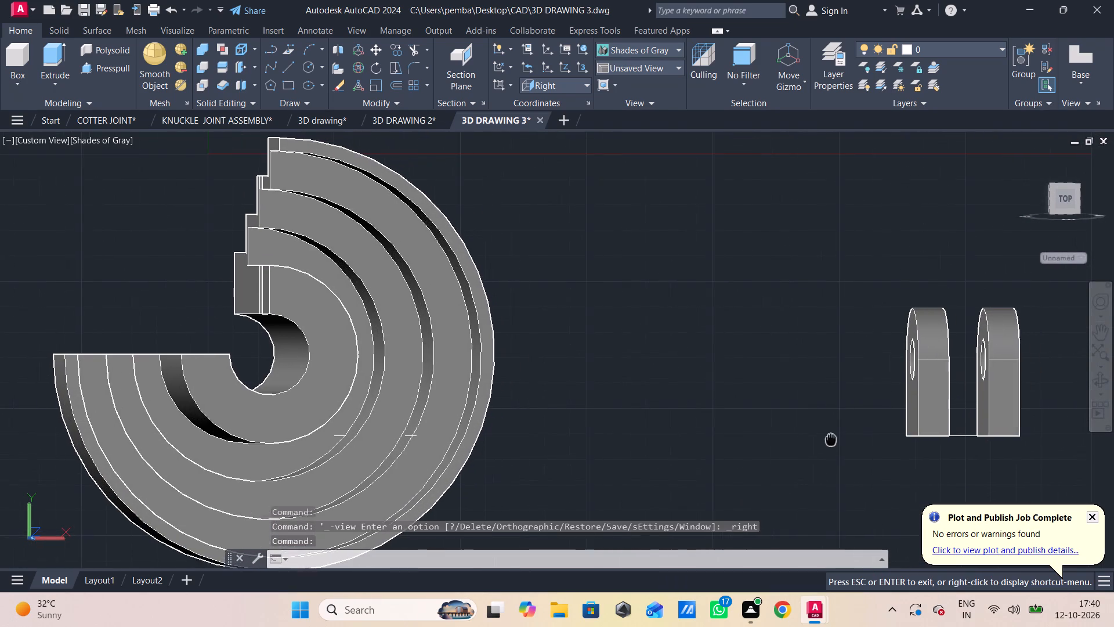
pyautogui.moveTo(827, 438); pyautogui.dragTo(536, 416, button='middle')
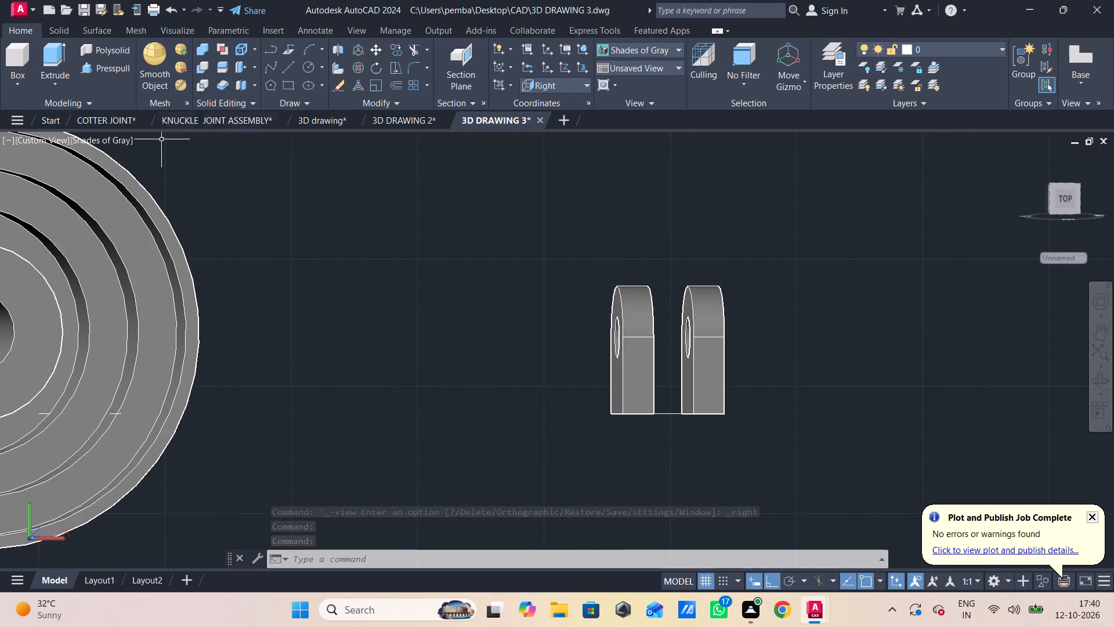
# In the Top view, draw a circle of radius 8 centred on the free end of the 20-unit line.
pyautogui.click(26, 134)
pyautogui.click(52, 175)
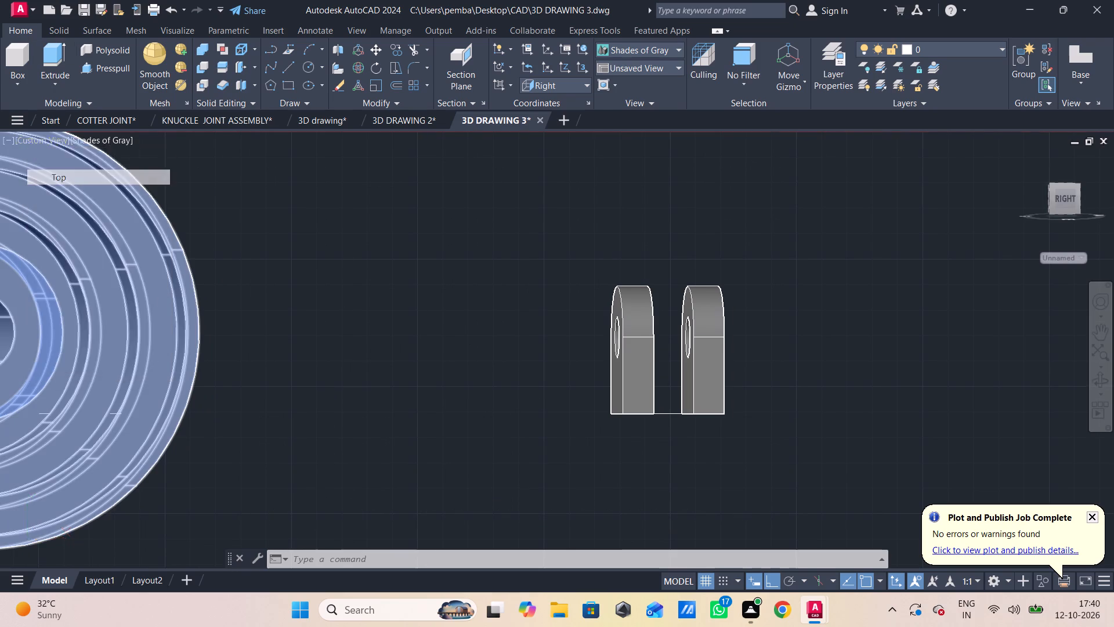
pyautogui.moveTo(533, 206); pyautogui.dragTo(490, 217, button='middle')
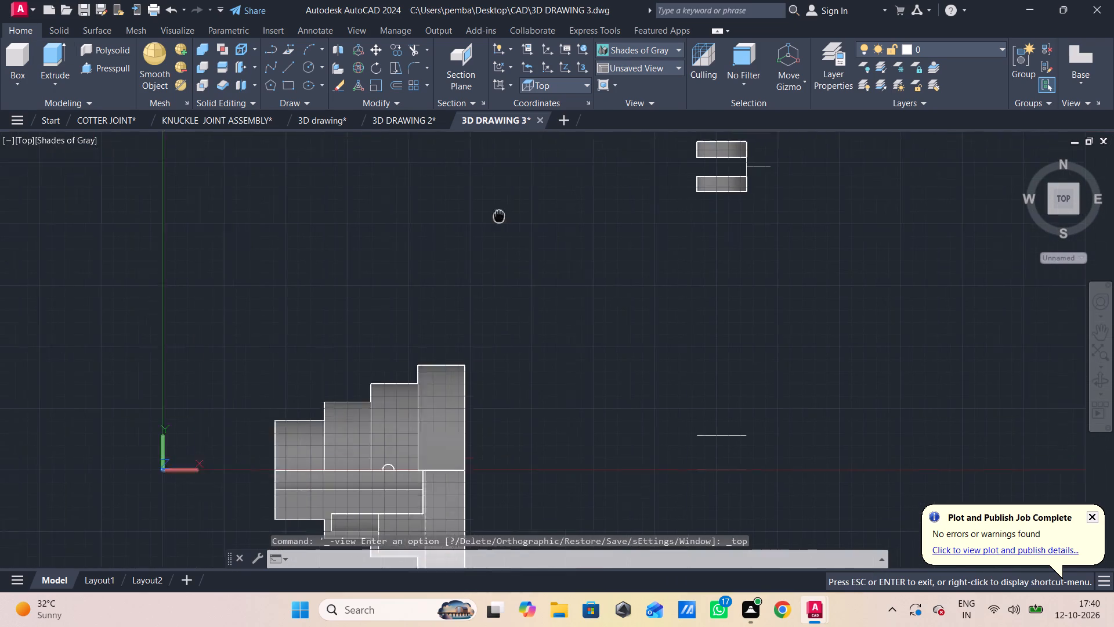
pyautogui.moveTo(490, 217); pyautogui.dragTo(215, 374, button='middle')
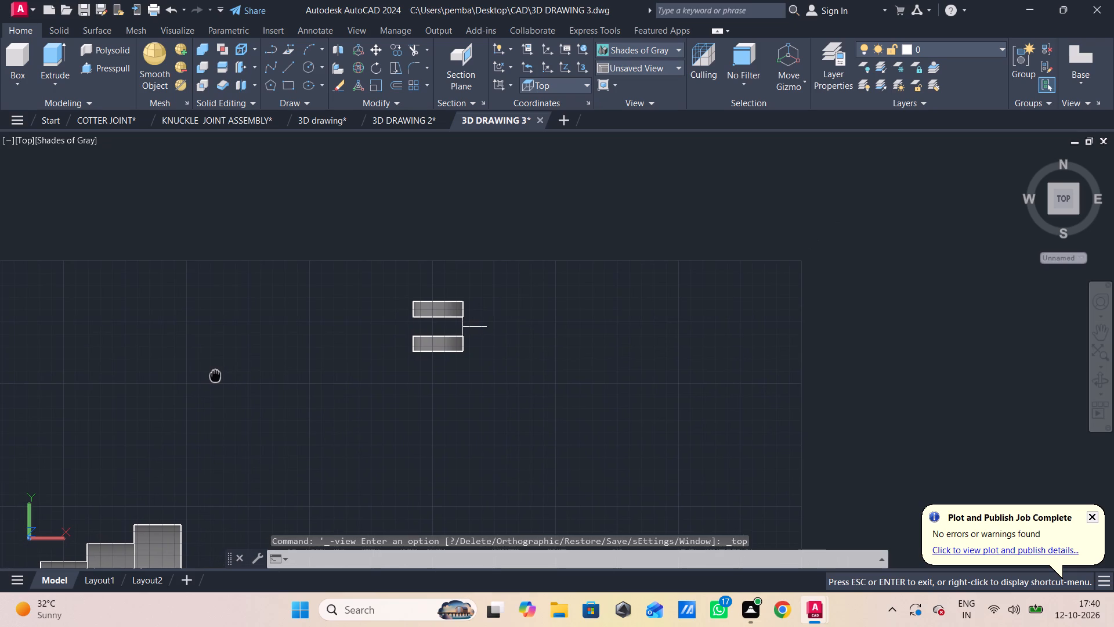
pyautogui.moveTo(215, 374); pyautogui.dragTo(215, 376, button='middle')
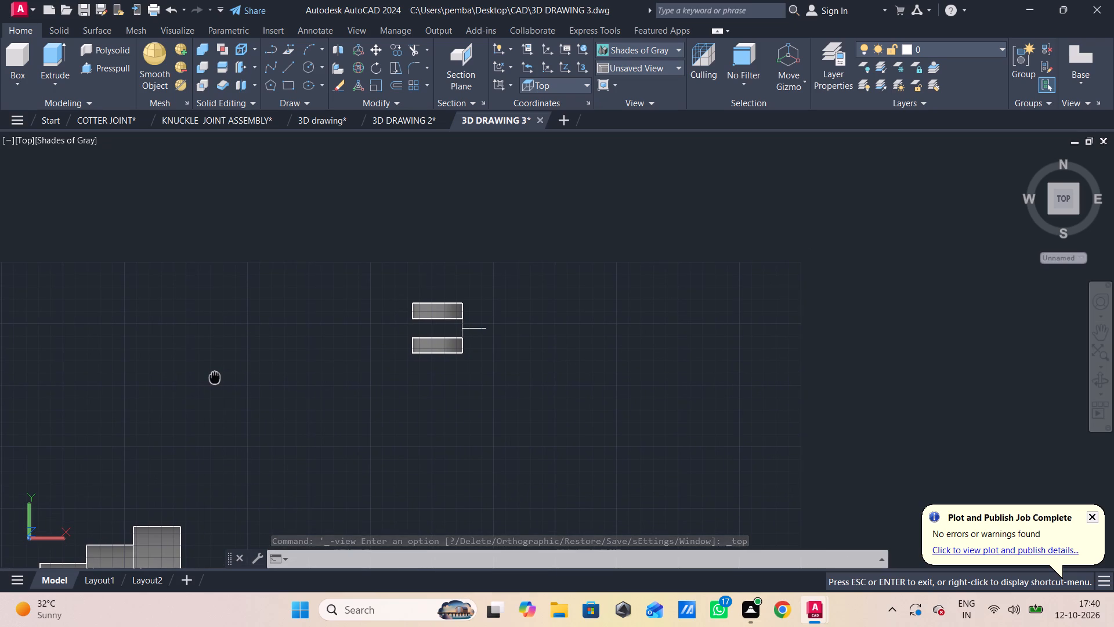
pyautogui.moveTo(215, 376); pyautogui.dragTo(218, 376, button='middle')
pyautogui.scroll(1, 584, 340)
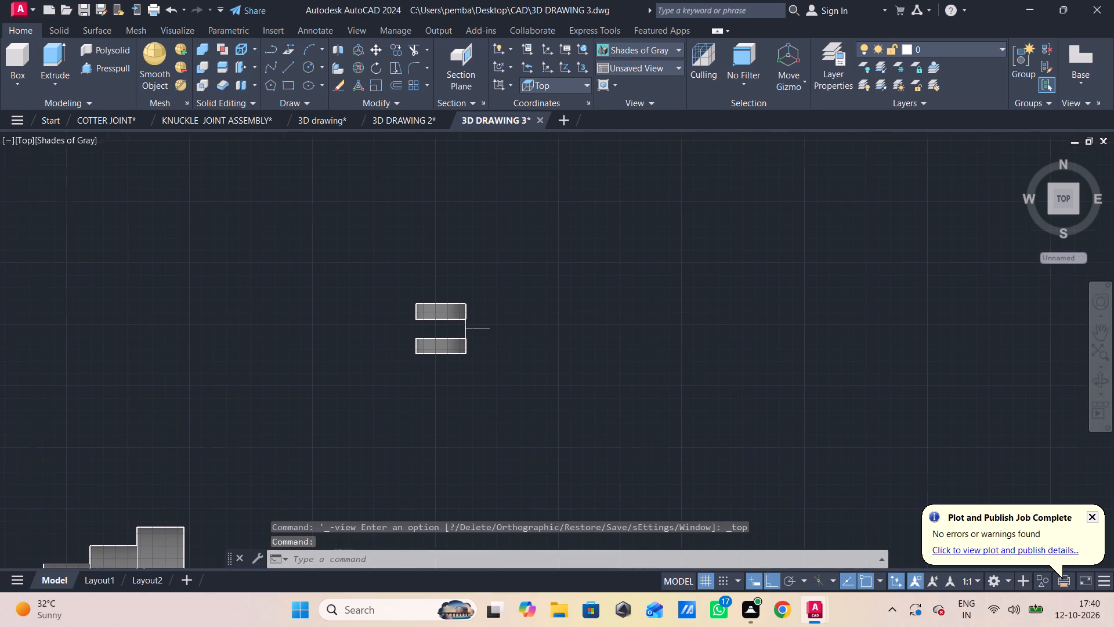
pyautogui.scroll(2, 584, 340)
pyautogui.moveTo(506, 390); pyautogui.dragTo(615, 441, button='middle')
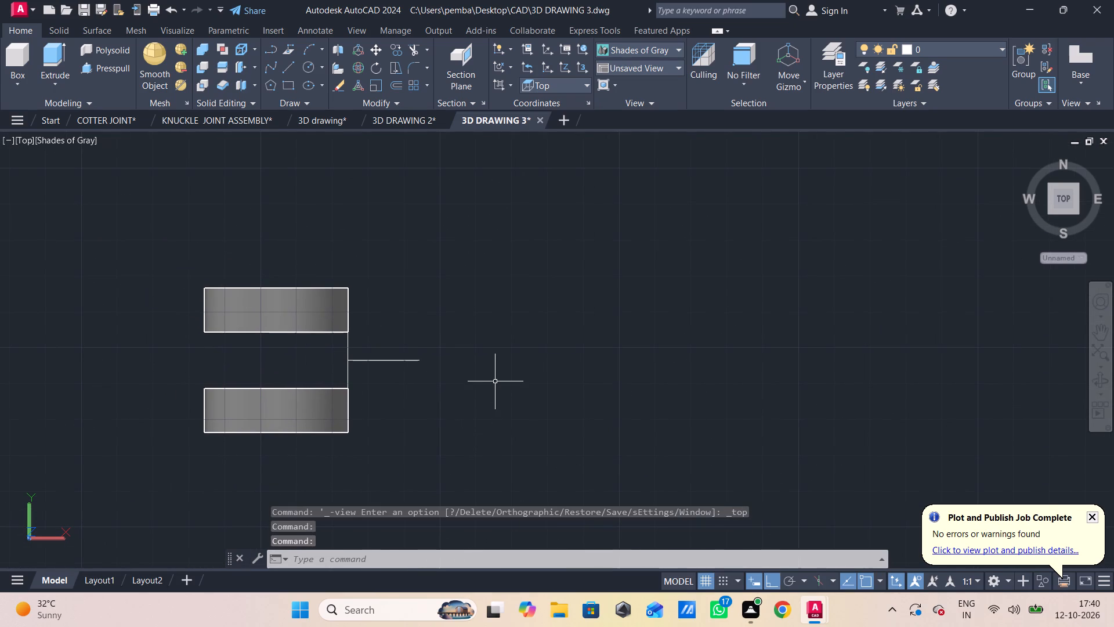
pyautogui.press('c')
pyautogui.press('space')
pyautogui.click(413, 363)
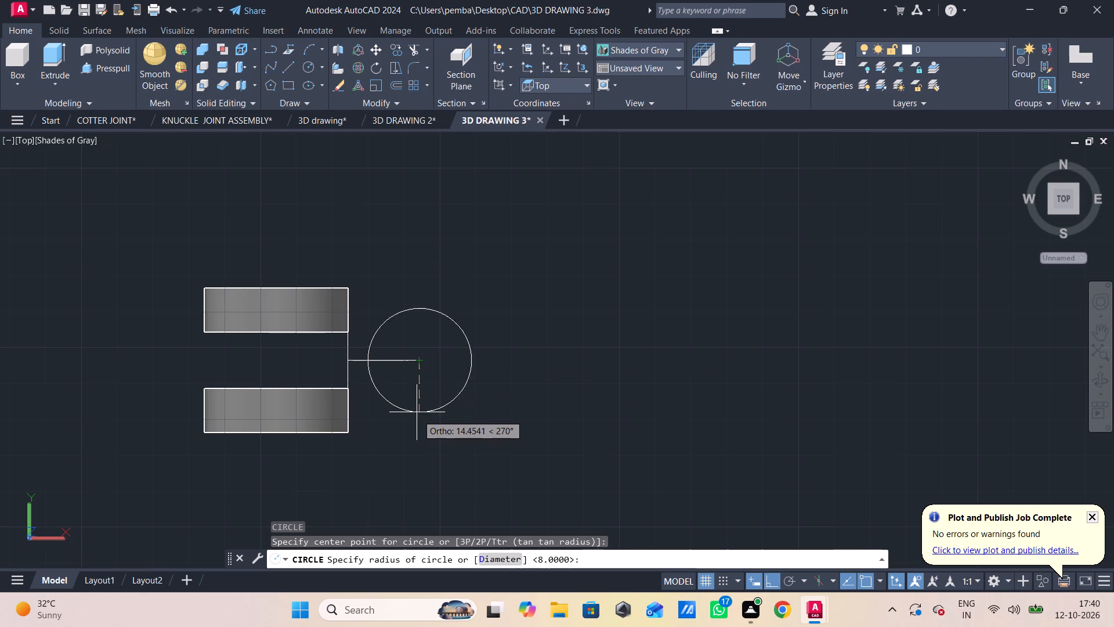
pyautogui.press('8')
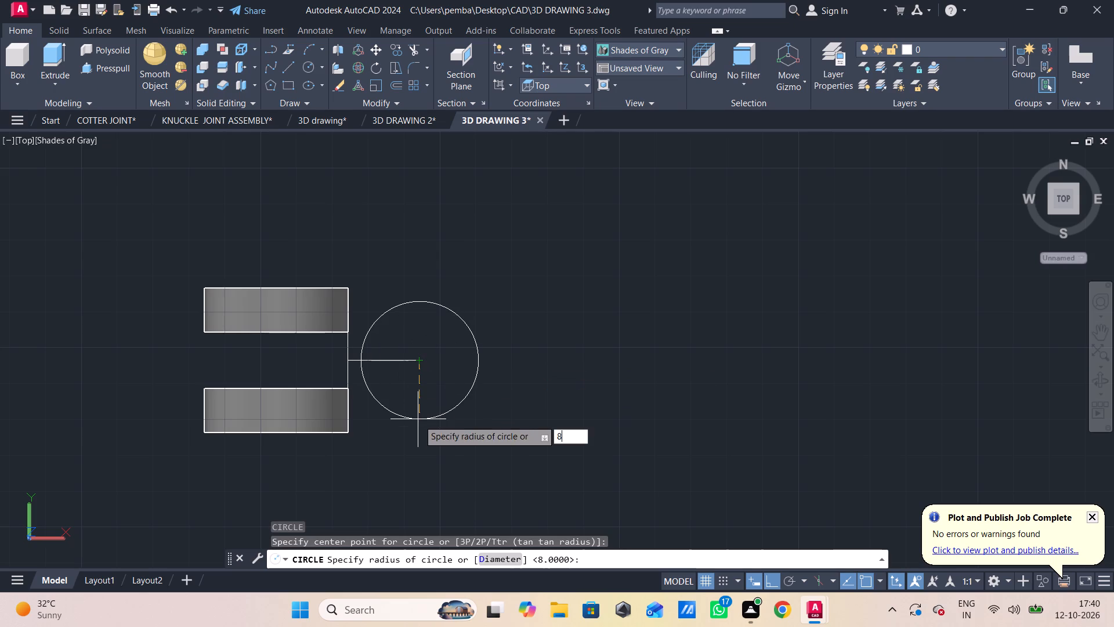
pyautogui.press('Return')
# Draw a concentric circle of radius 20 around the radius 8 circle.
pyautogui.press('space')
pyautogui.click(418, 365)
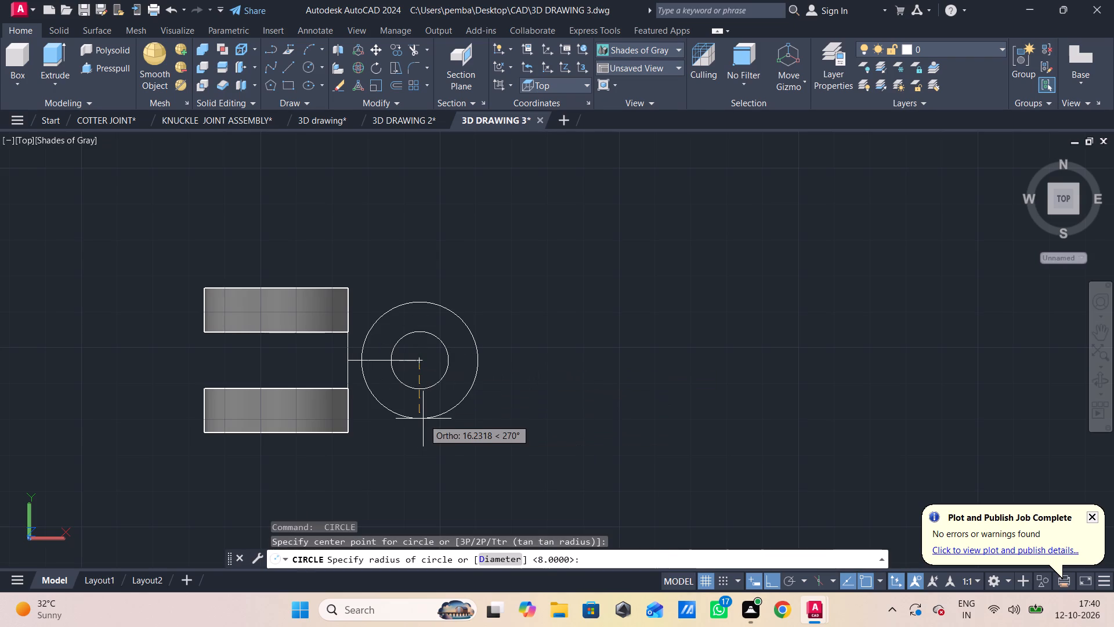
pyautogui.write('20')
pyautogui.press('Return')
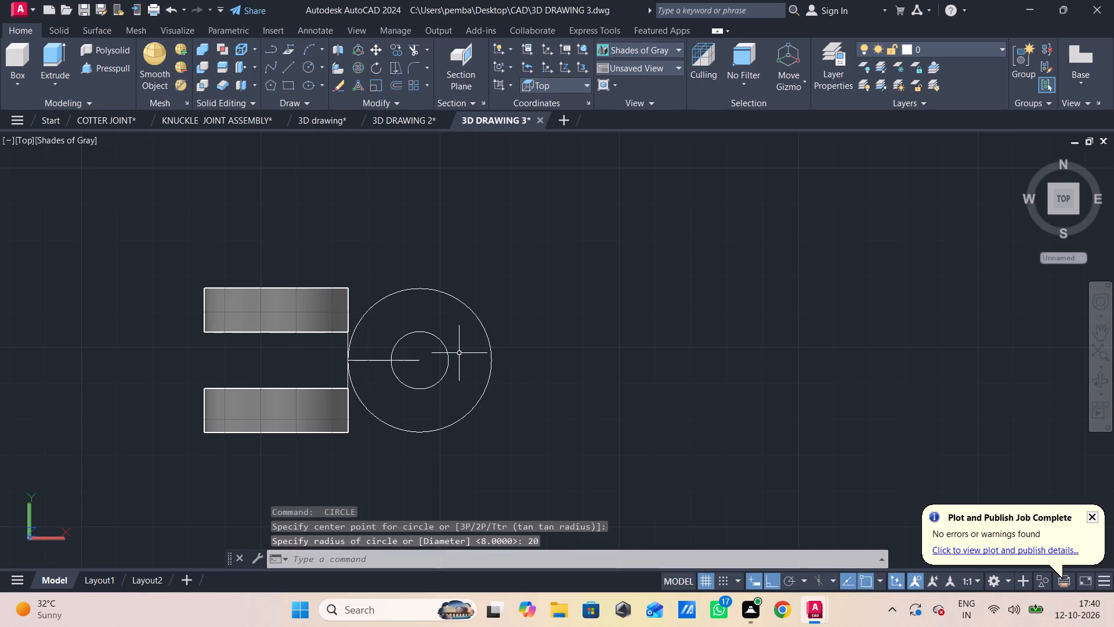
# Draw a line from the large circle's top quadrant to the nearest outer corner of the upper plate.
pyautogui.press('l')
pyautogui.press('Return')
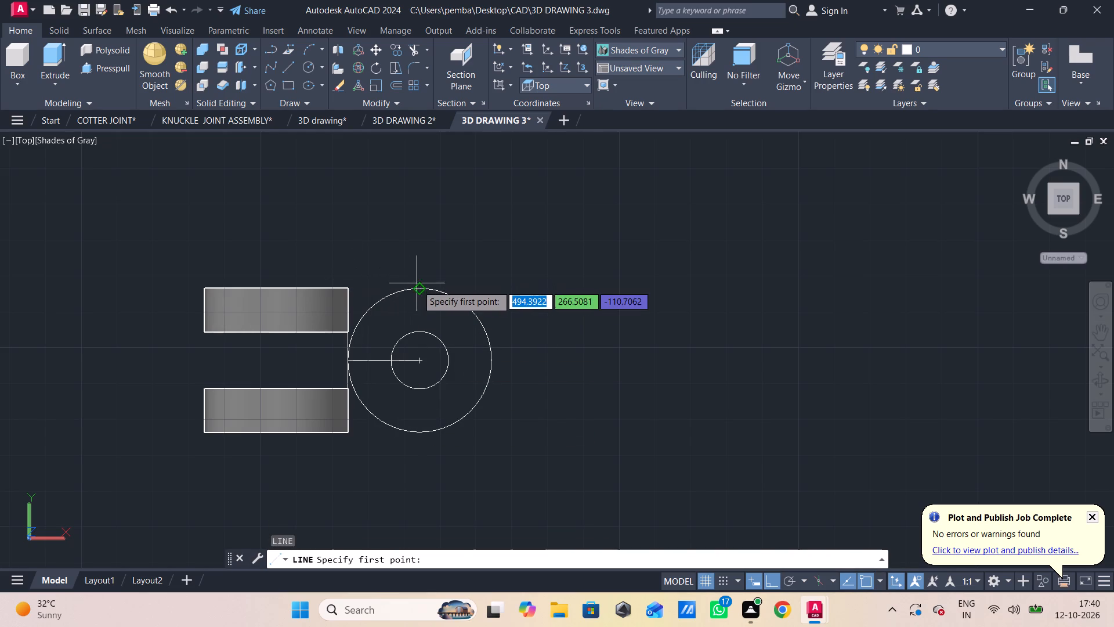
pyautogui.click(417, 285)
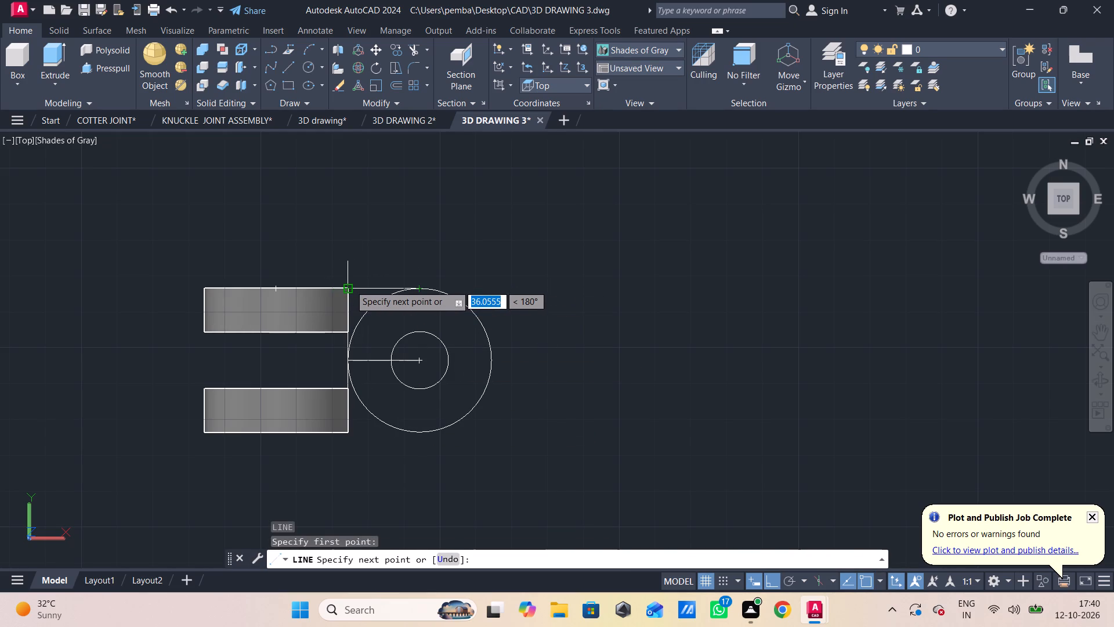
pyautogui.click(350, 285)
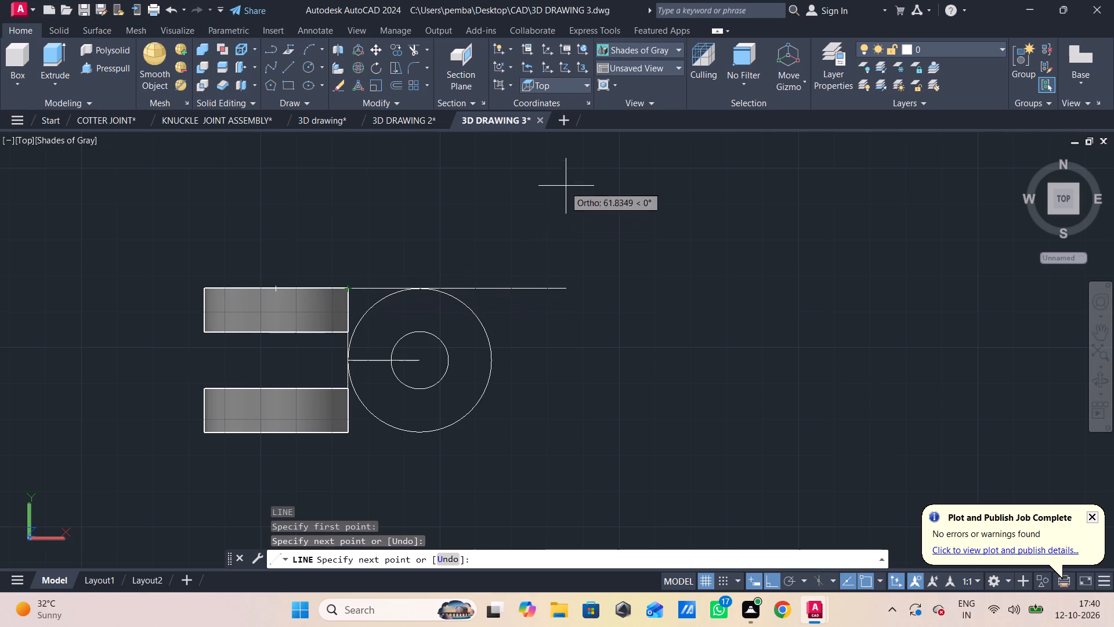
pyautogui.press('Escape')
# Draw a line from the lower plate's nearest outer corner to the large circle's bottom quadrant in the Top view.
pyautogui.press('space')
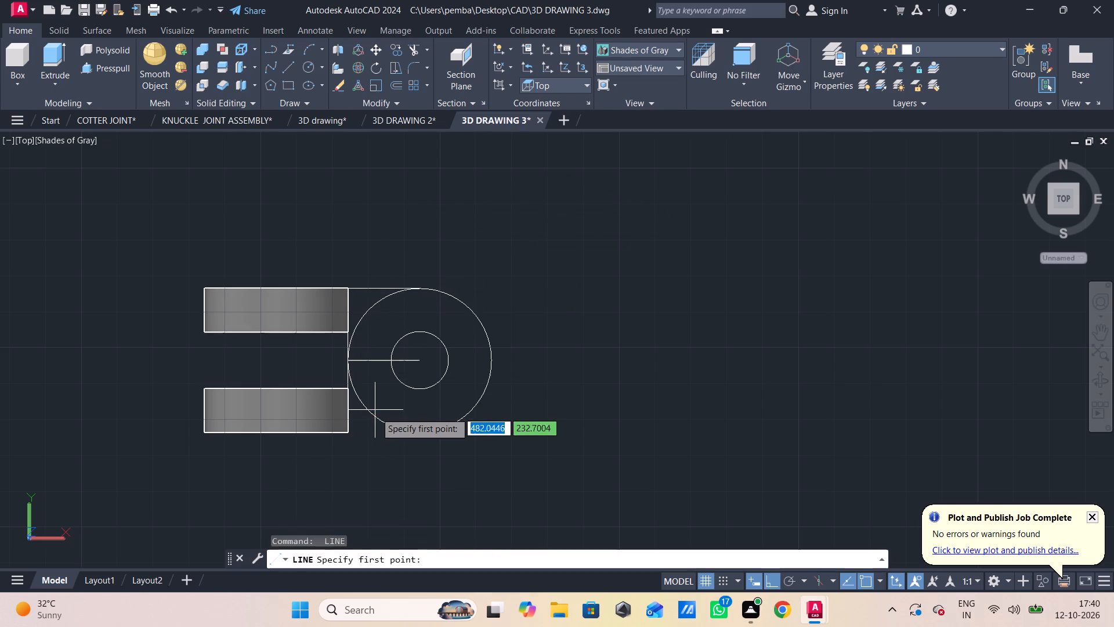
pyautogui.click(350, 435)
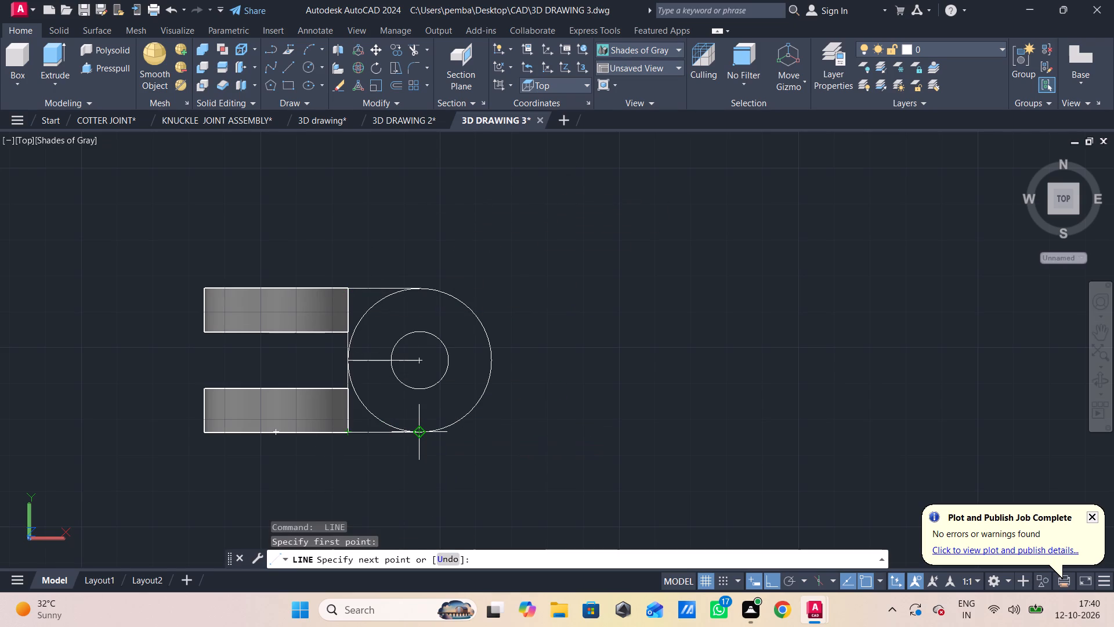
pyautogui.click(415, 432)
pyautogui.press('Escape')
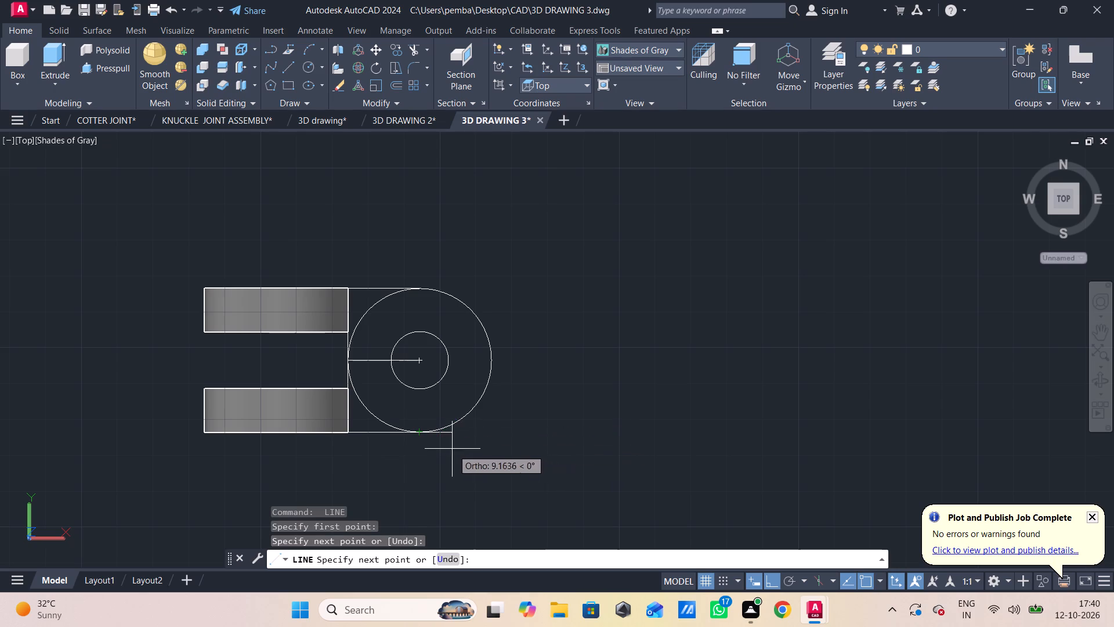
# Erase the two slanted lines running from the plates down to the large circle.
pyautogui.keyDown('shift'); pyautogui.moveTo(462, 461); pyautogui.dragTo(458, 325, button='middle'); pyautogui.keyUp('shift')
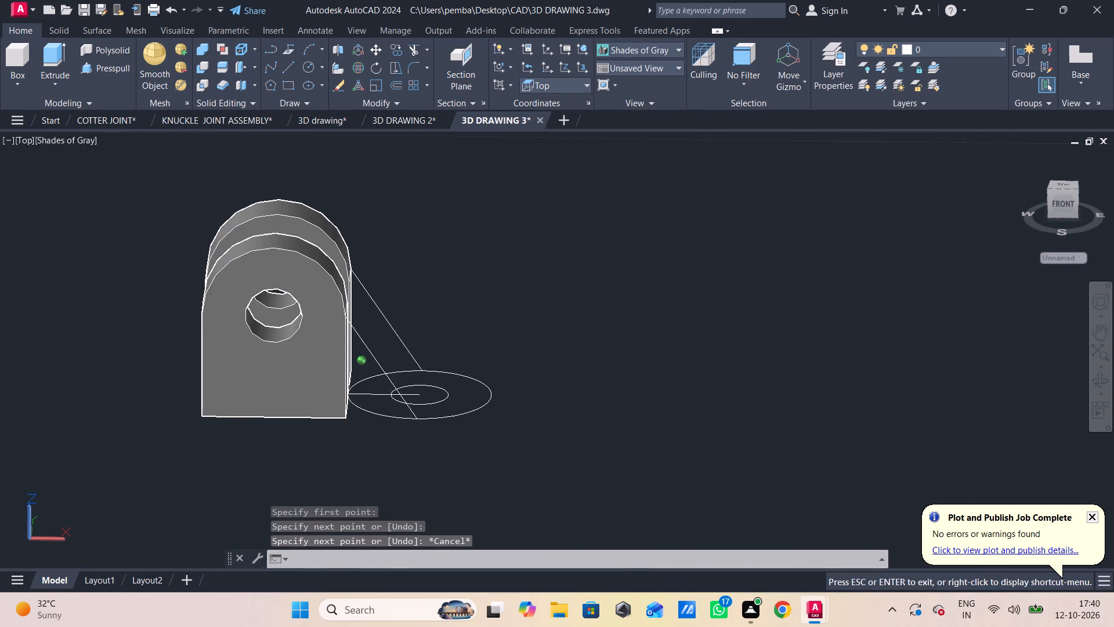
pyautogui.keyDown('shift'); pyautogui.moveTo(458, 325); pyautogui.dragTo(458, 300, button='middle'); pyautogui.keyUp('shift')
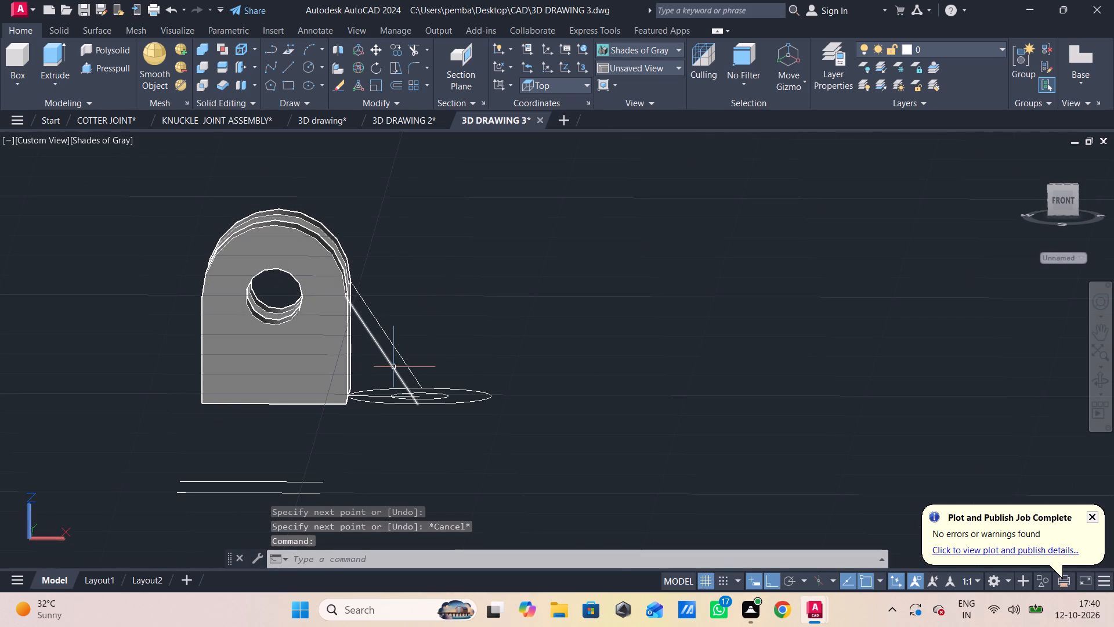
pyautogui.click(394, 367)
pyautogui.moveTo(400, 353); pyautogui.dragTo(382, 350)
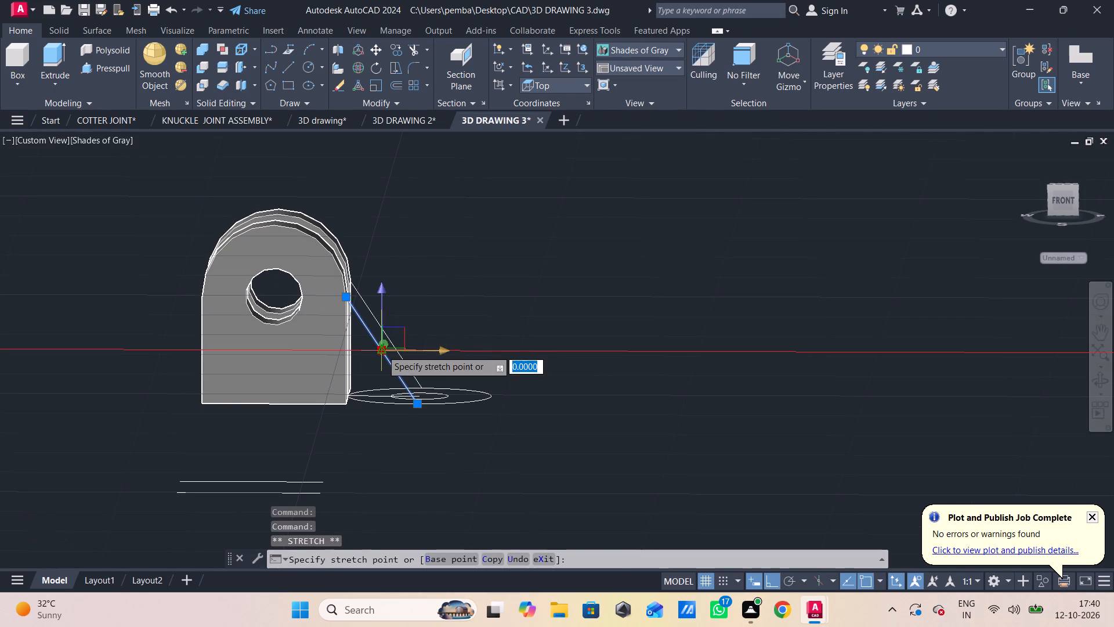
pyautogui.click(419, 345)
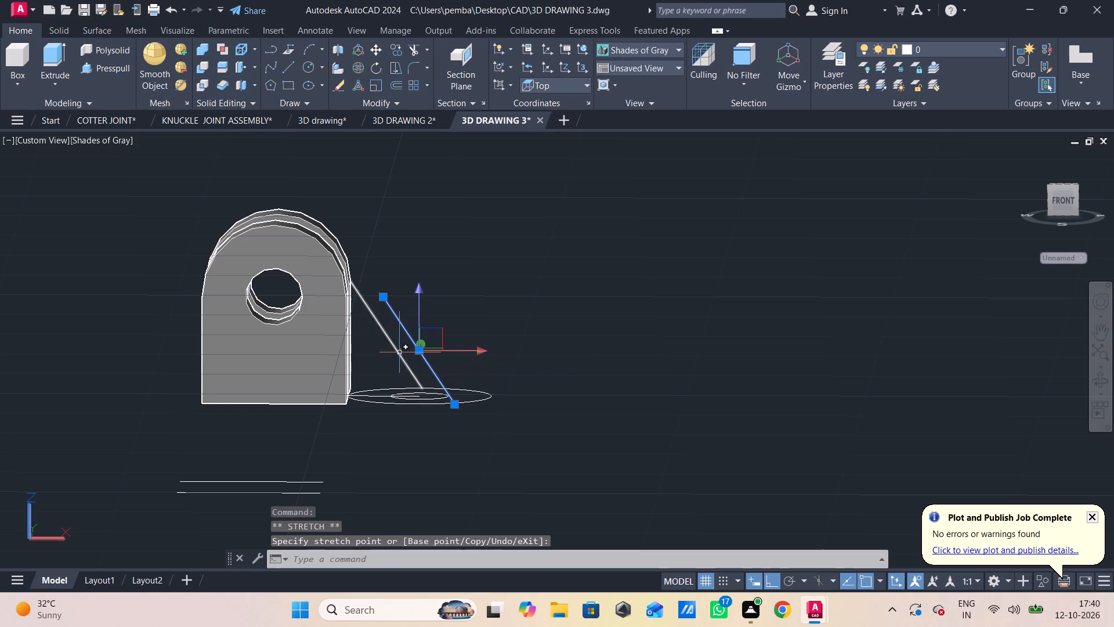
pyautogui.click(400, 353)
pyautogui.press('Delete')
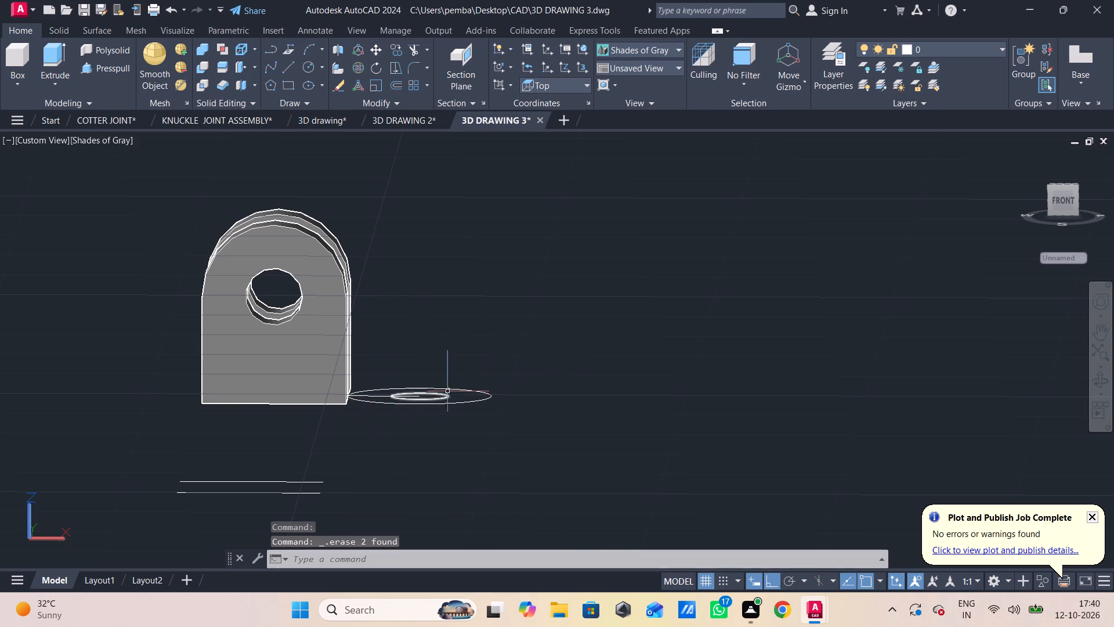
# Draw a 20-unit line from the north plate's outer bottom corner to the adjacent quadrant of the radius 20 circle.
pyautogui.keyDown('shift'); pyautogui.moveTo(461, 385); pyautogui.dragTo(309, 431, button='middle'); pyautogui.keyUp('shift')
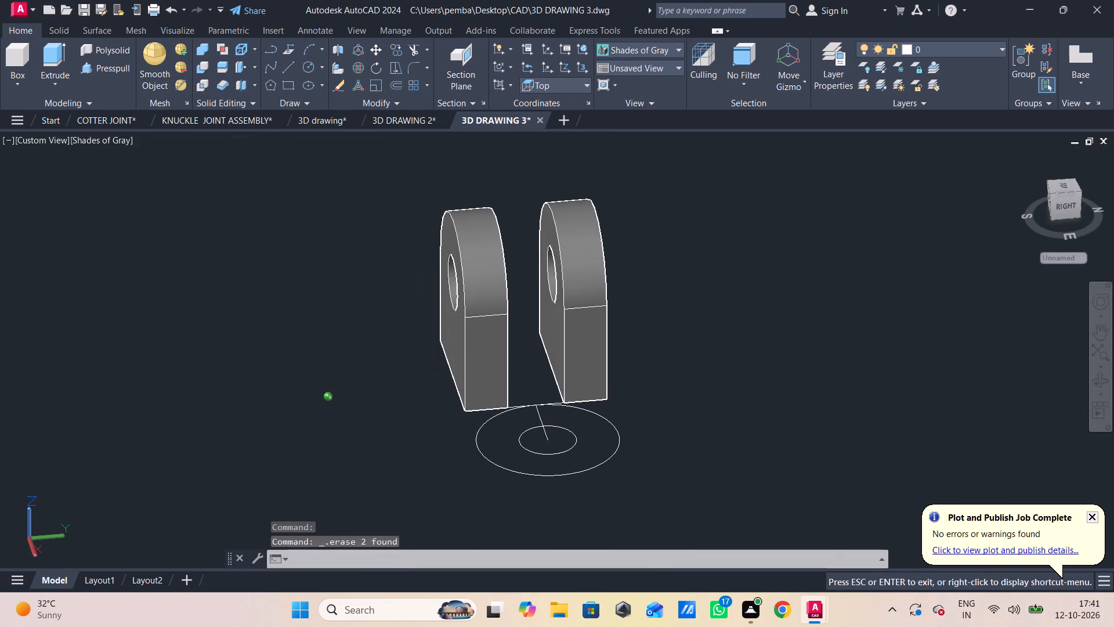
pyautogui.keyDown('shift'); pyautogui.moveTo(309, 431); pyautogui.dragTo(310, 433, button='middle'); pyautogui.keyUp('shift')
pyautogui.press('l')
pyautogui.press('Return')
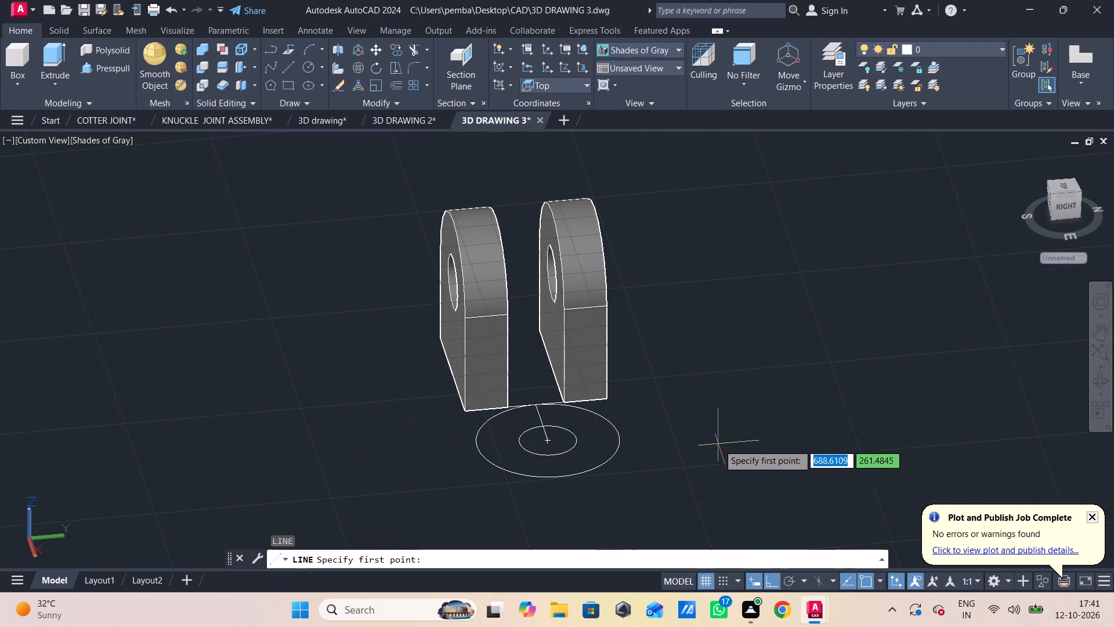
pyautogui.click(612, 401)
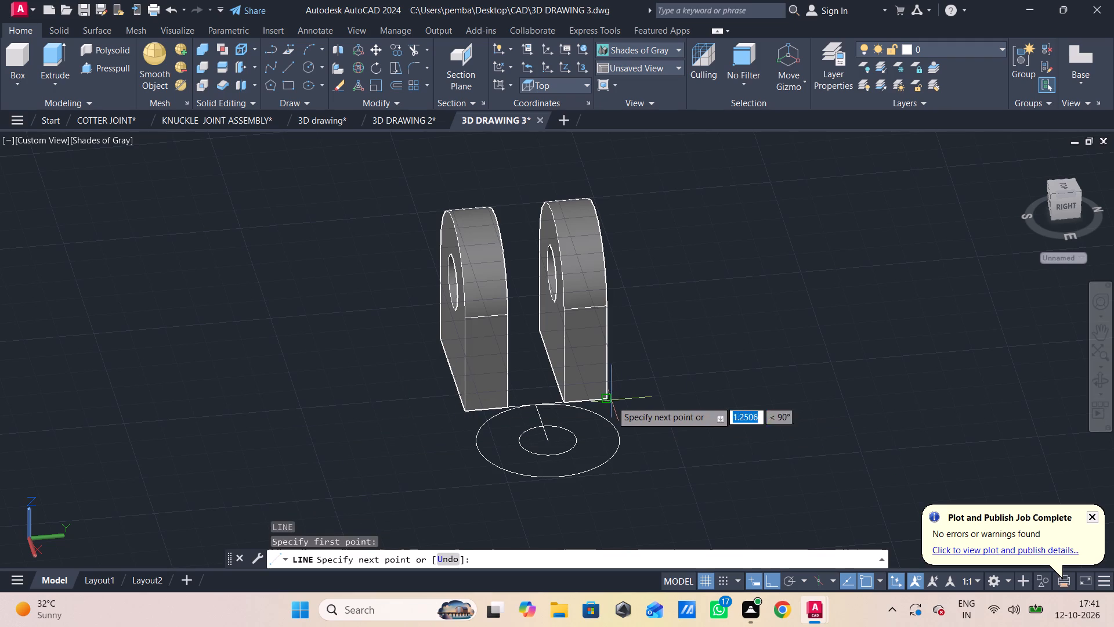
pyautogui.click(624, 435)
pyautogui.press('Escape')
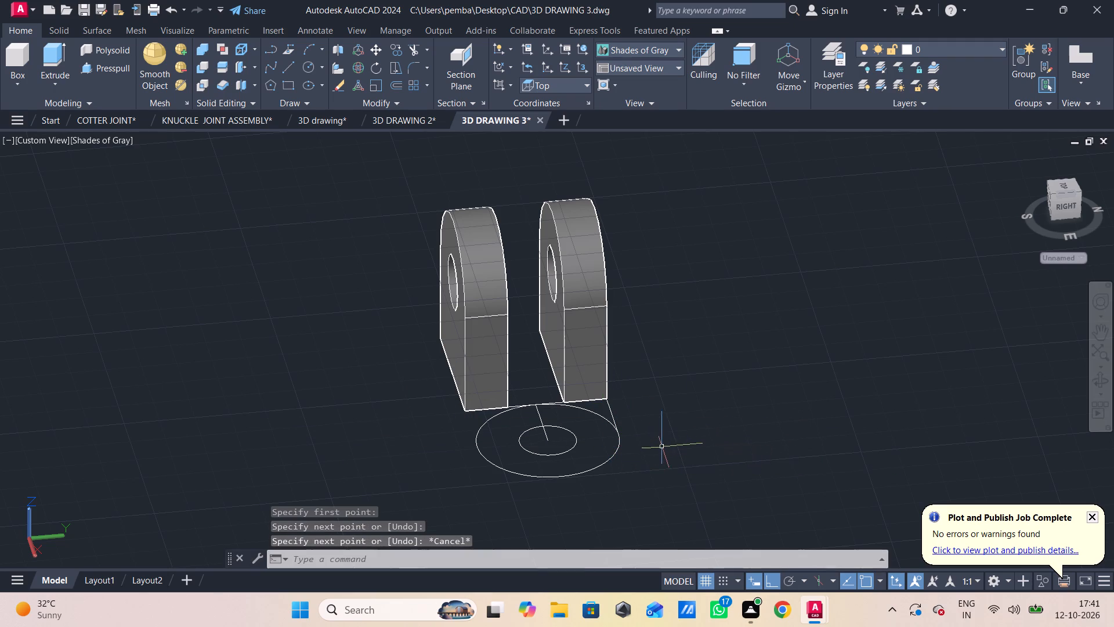
# Draw a matching line from the south plate's outer bottom corner to the opposite quadrant of the radius 20 circle.
pyautogui.press('space')
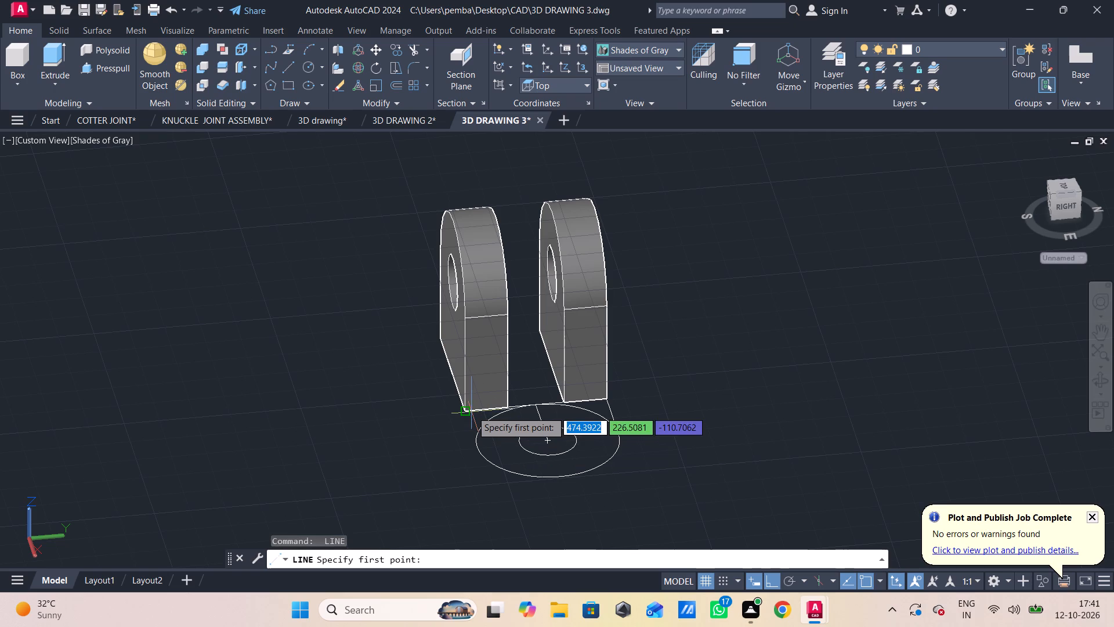
pyautogui.click(472, 411)
pyautogui.click(477, 449)
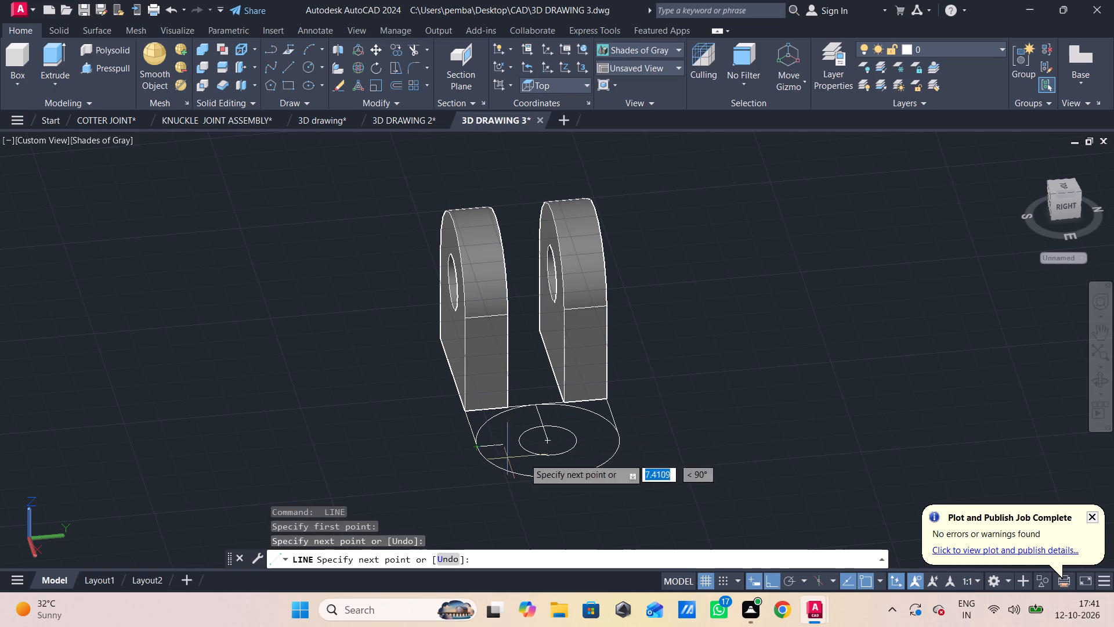
pyautogui.press('Escape')
# Trim away the large circle's half facing the plates, the line to its centre and the base line between the plates.
pyautogui.keyDown('shift'); pyautogui.moveTo(567, 437); pyautogui.dragTo(570, 425, button='middle'); pyautogui.keyUp('shift')
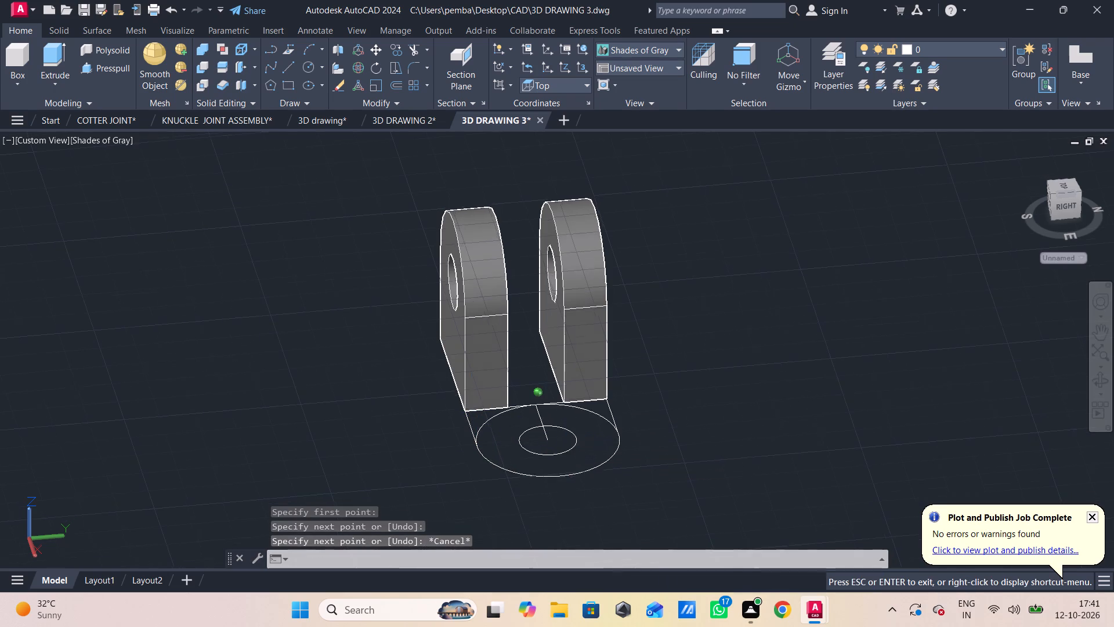
pyautogui.keyDown('shift'); pyautogui.moveTo(570, 425); pyautogui.dragTo(561, 406, button='middle'); pyautogui.keyUp('shift')
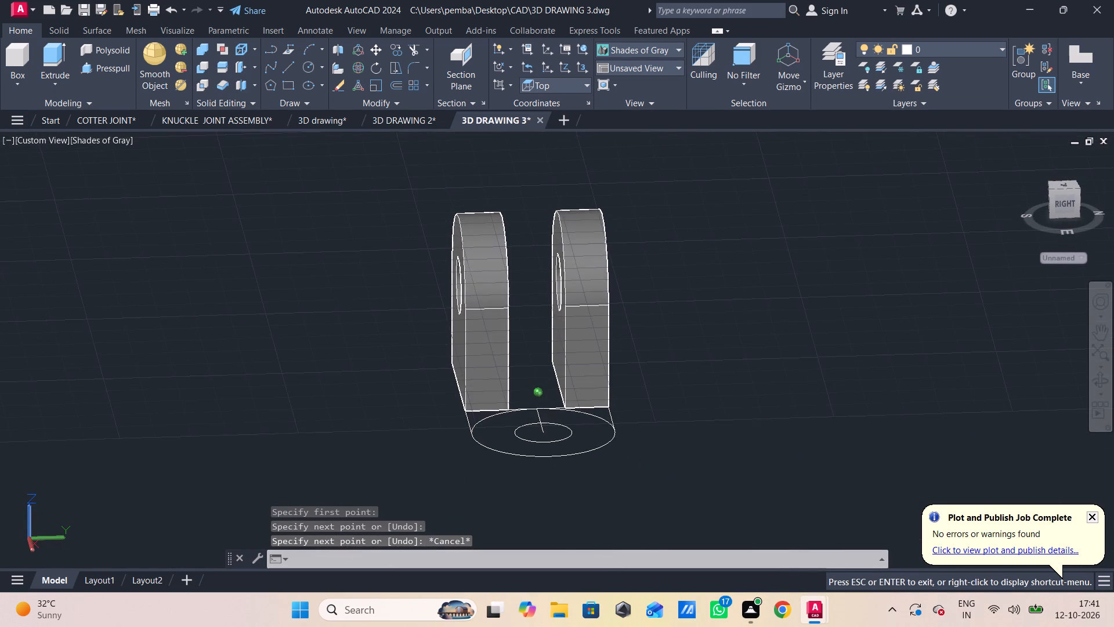
pyautogui.keyDown('shift'); pyautogui.moveTo(561, 406); pyautogui.dragTo(560, 414, button='middle'); pyautogui.keyUp('shift')
pyautogui.press('r')
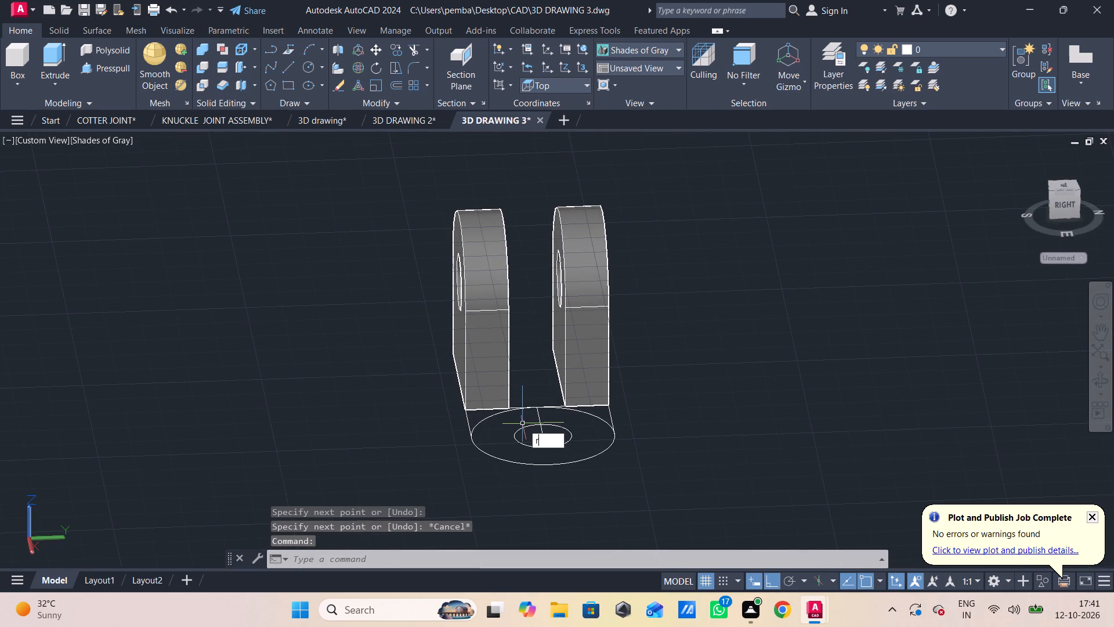
pyautogui.press('Escape')
pyautogui.write('tr')
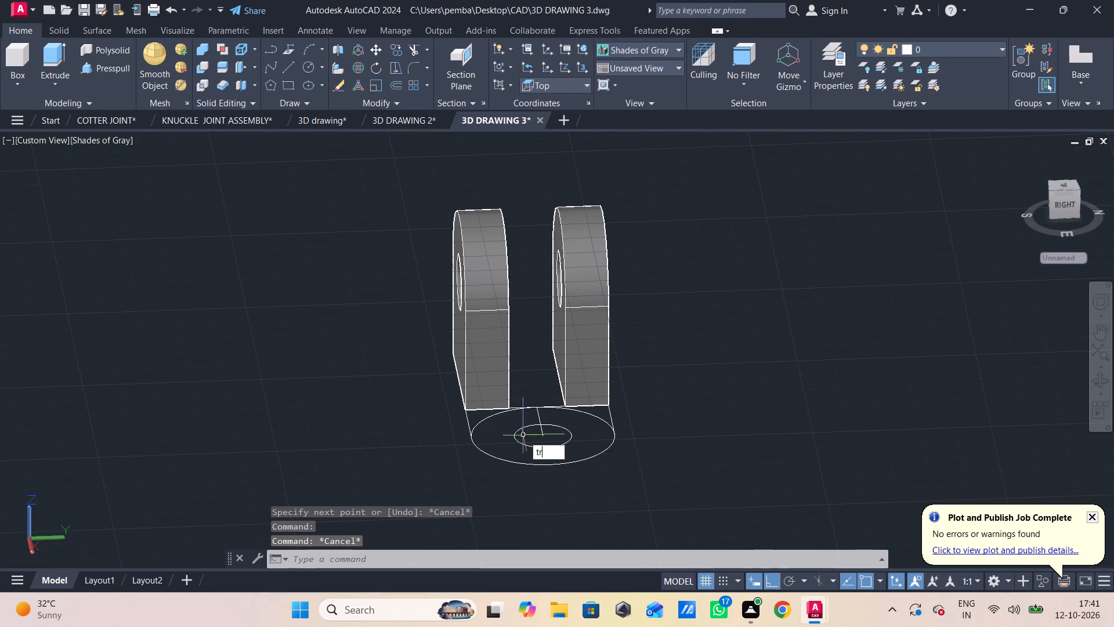
pyautogui.press('space')
pyautogui.click(527, 410)
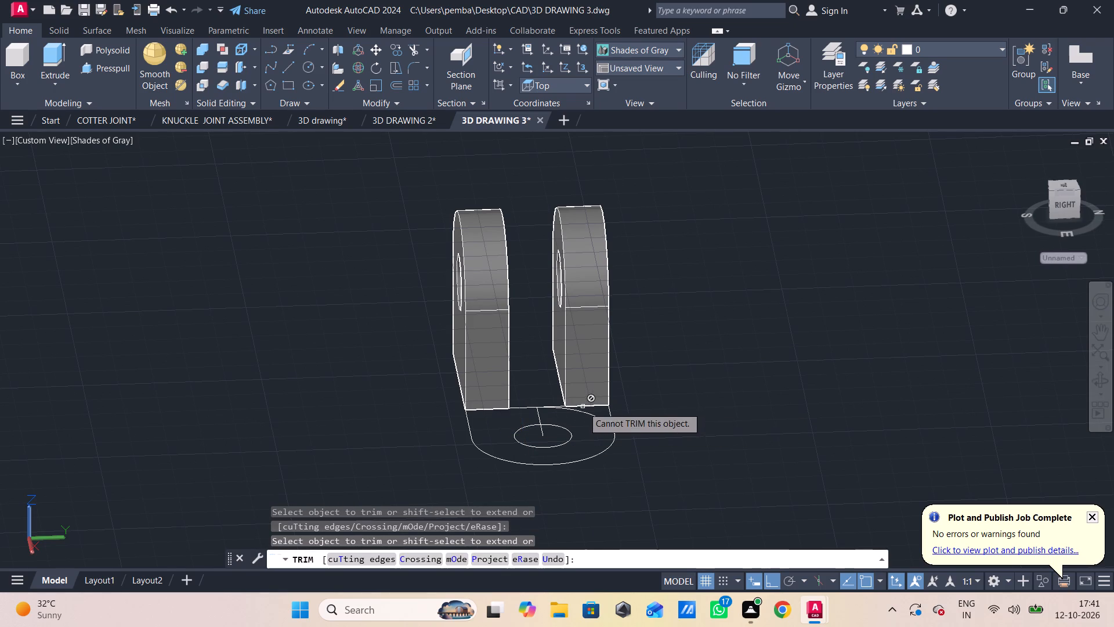
pyautogui.click(583, 410)
pyautogui.click(555, 406)
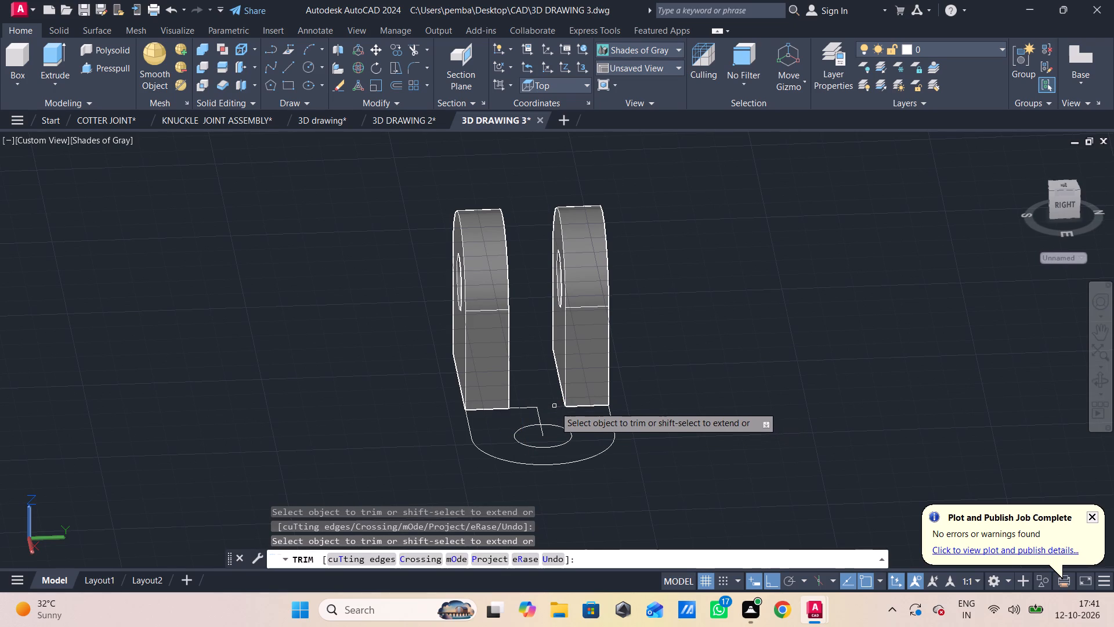
pyautogui.click(537, 421)
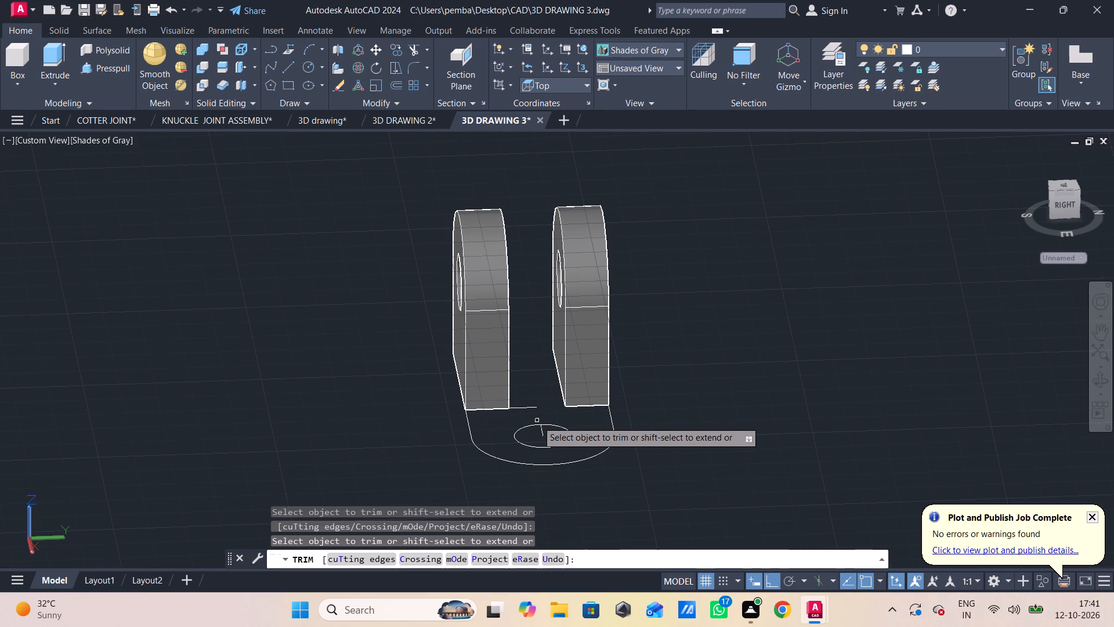
pyautogui.click(542, 433)
pyautogui.click(533, 406)
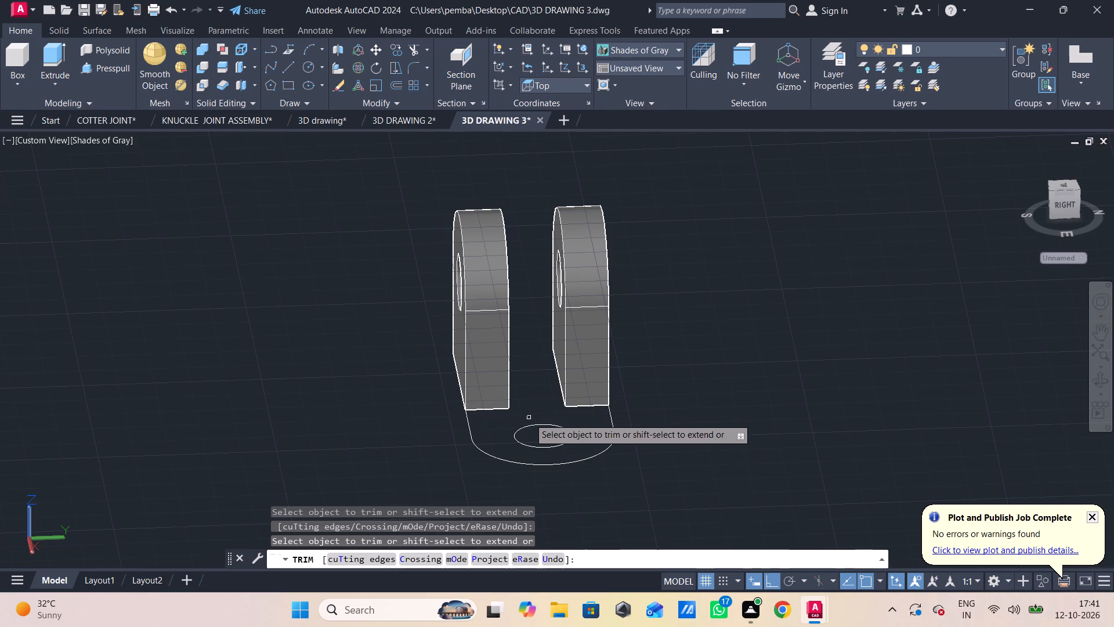
pyautogui.press('Escape')
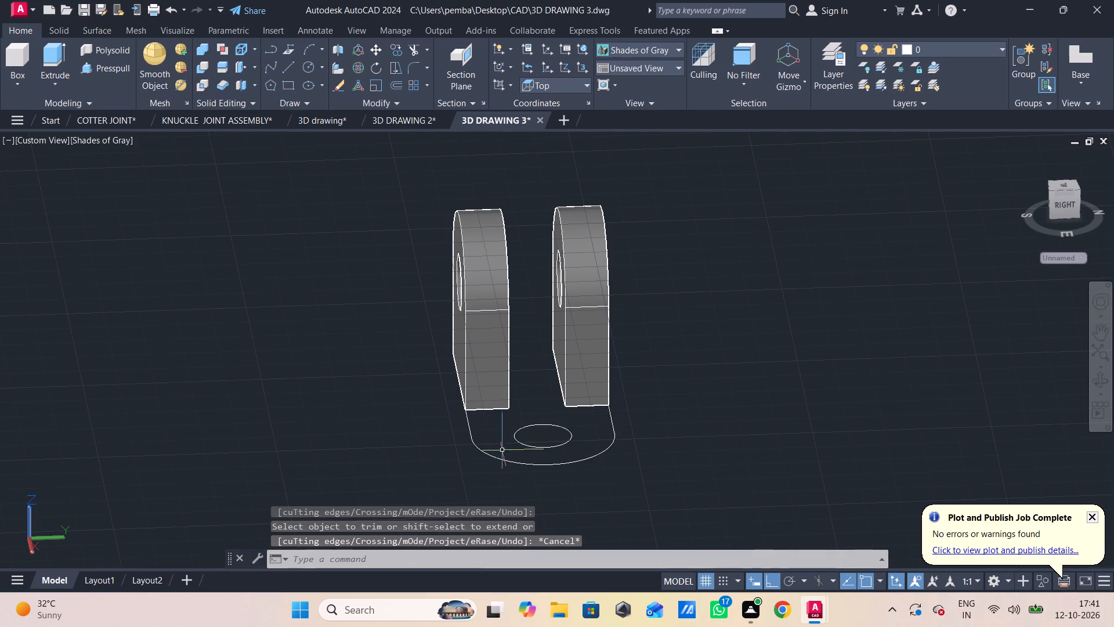
# Draw a line joining the outer bottom corners of the two plates to close the base profile.
pyautogui.press('l')
pyautogui.press('Return')
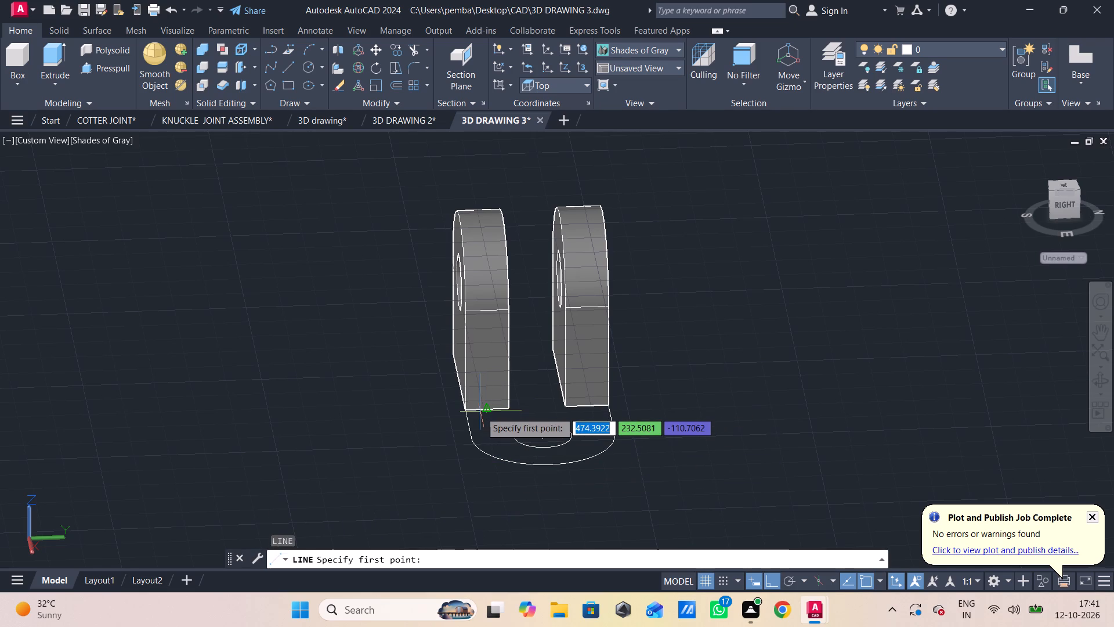
pyautogui.scroll(2, 460, 420)
pyautogui.click(466, 401)
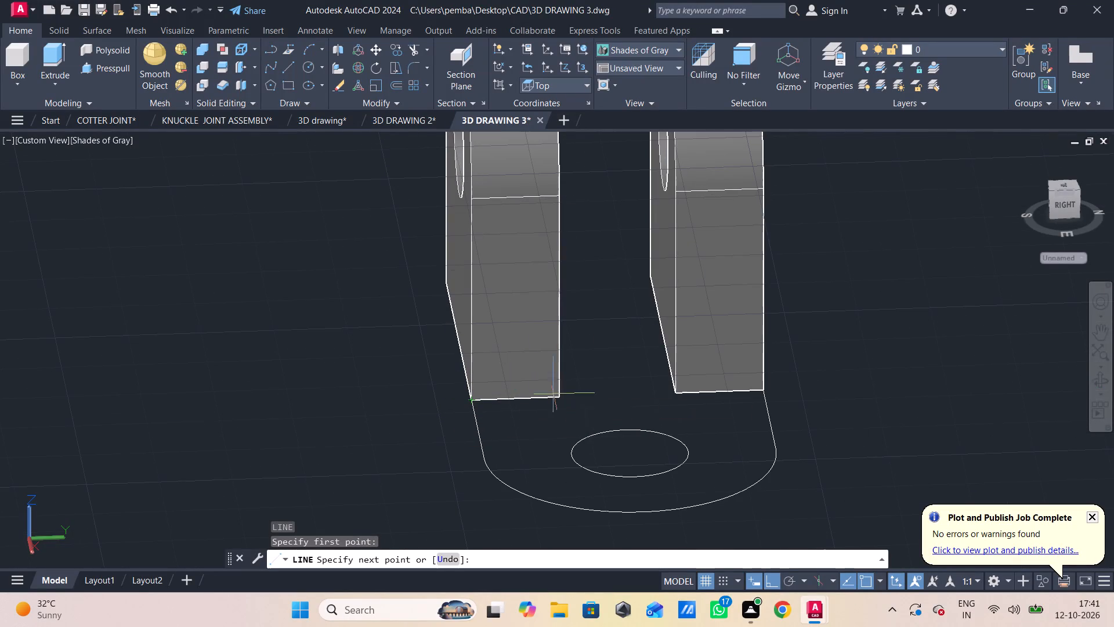
pyautogui.click(760, 394)
pyautogui.press('Escape')
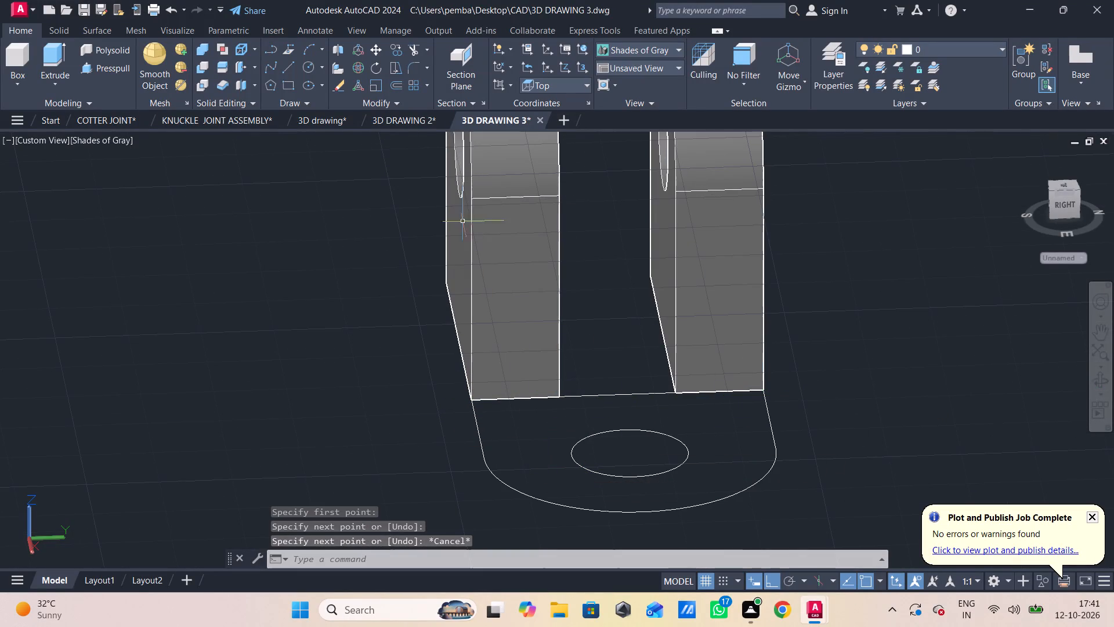
# Join the large arc, the two side lines and the closing line into one polyline.
pyautogui.click(109, 67)
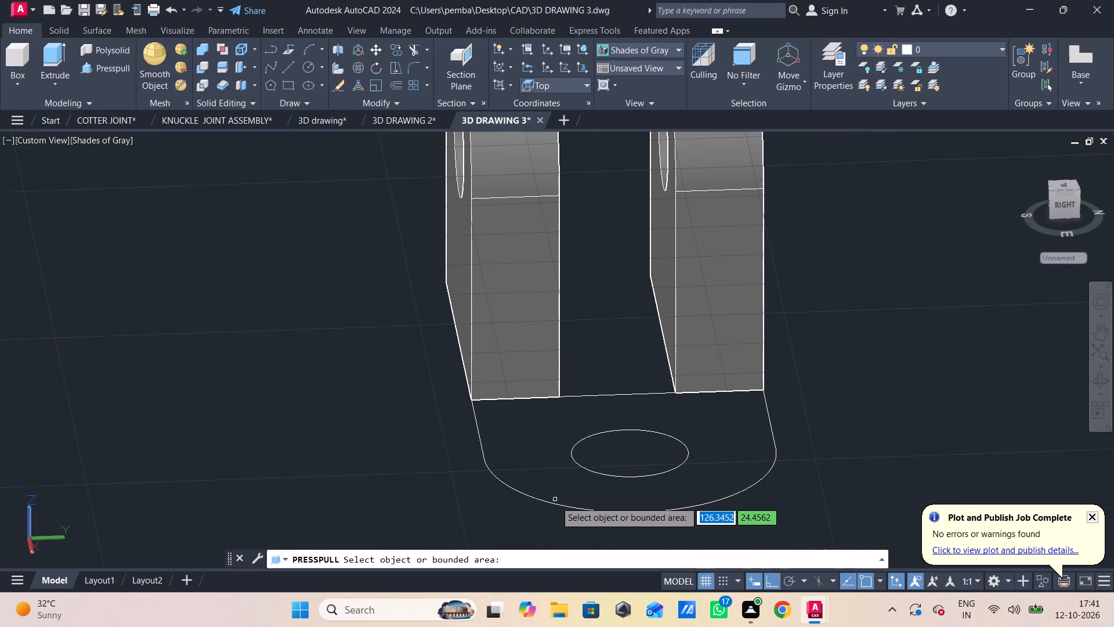
pyautogui.press('Escape')
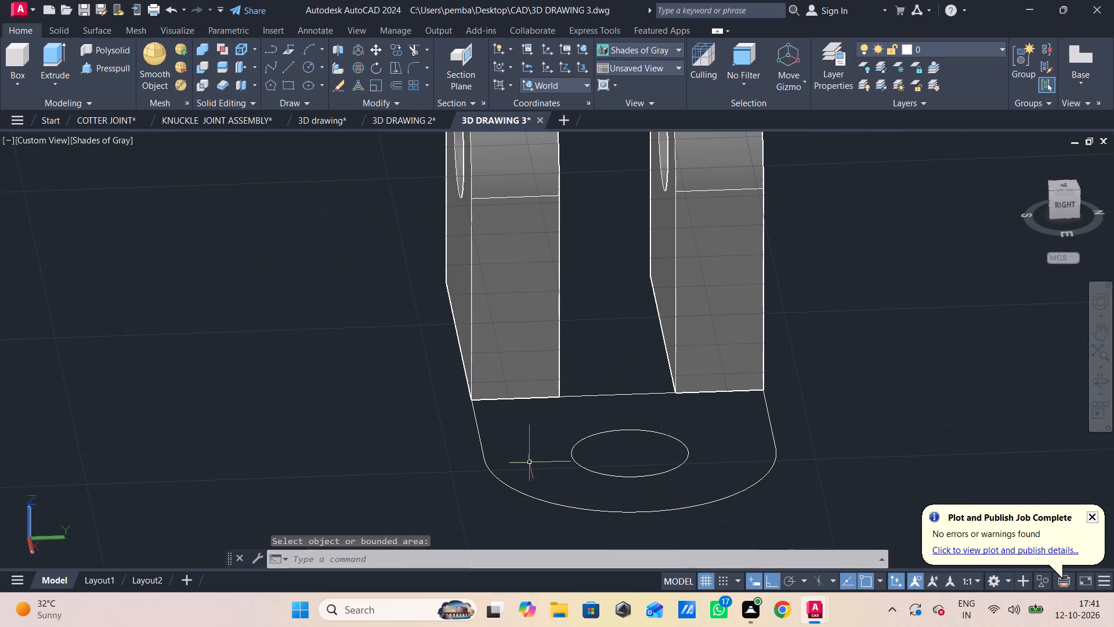
pyautogui.click(488, 472)
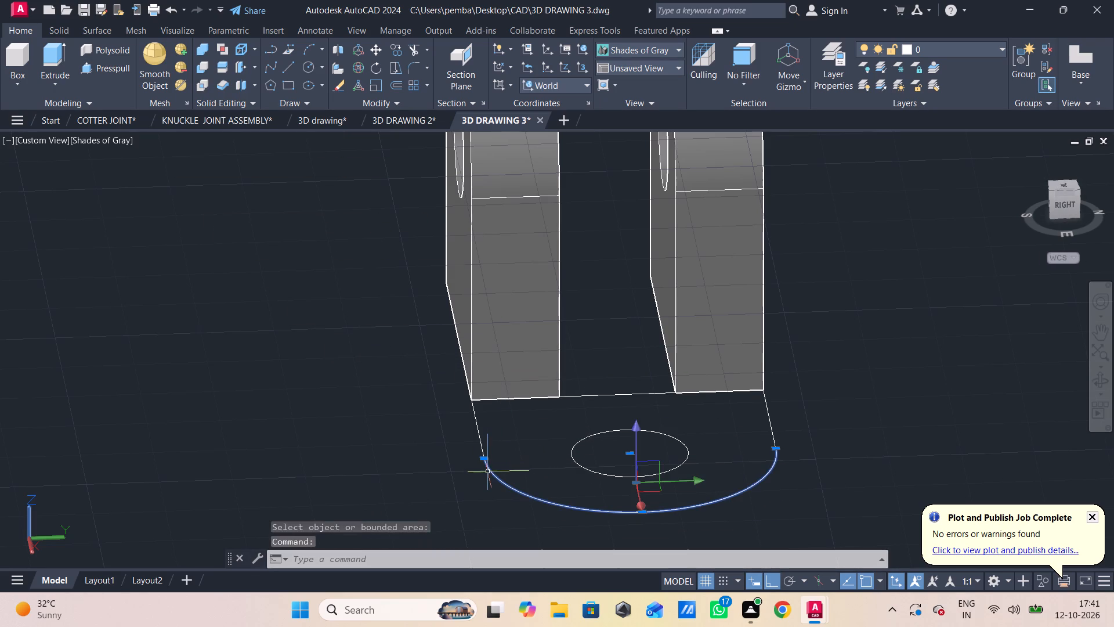
pyautogui.click(478, 434)
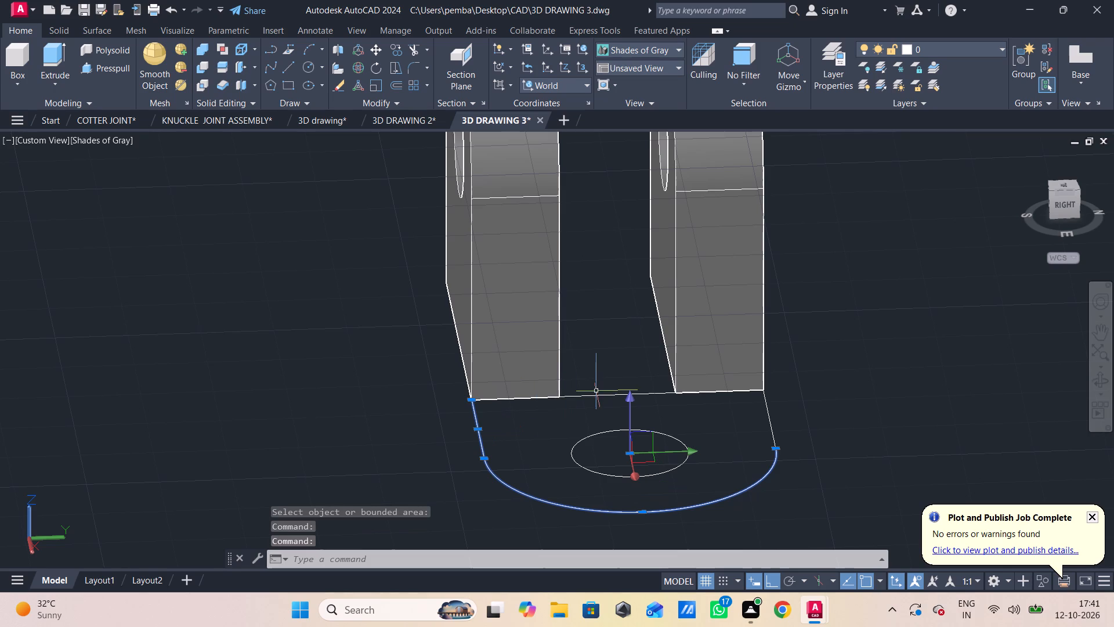
pyautogui.click(596, 397)
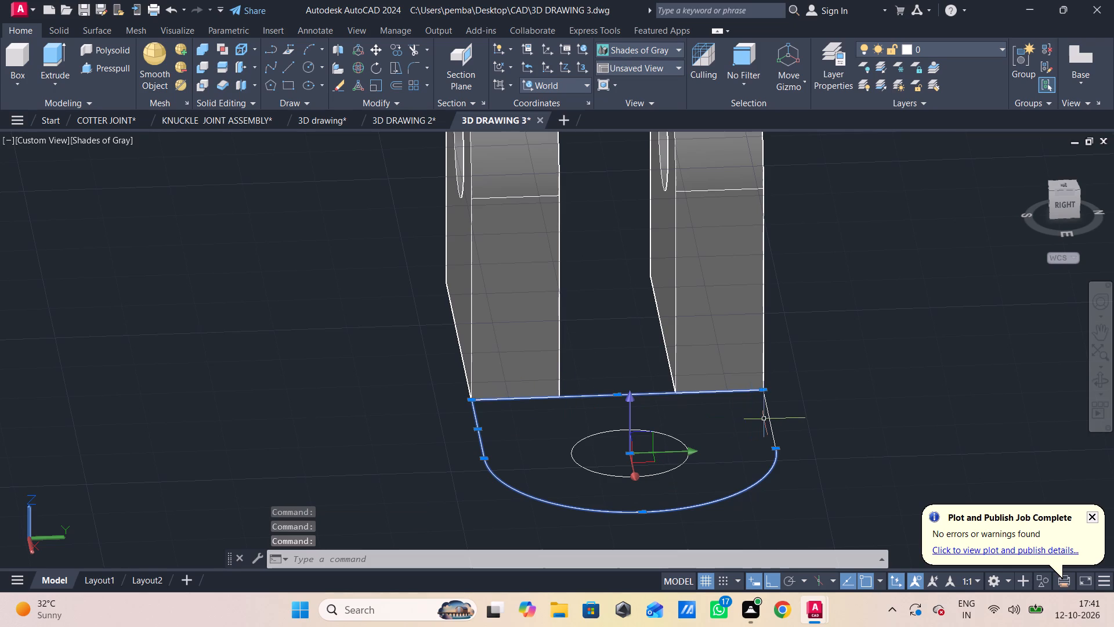
pyautogui.click(770, 415)
pyautogui.press('l')
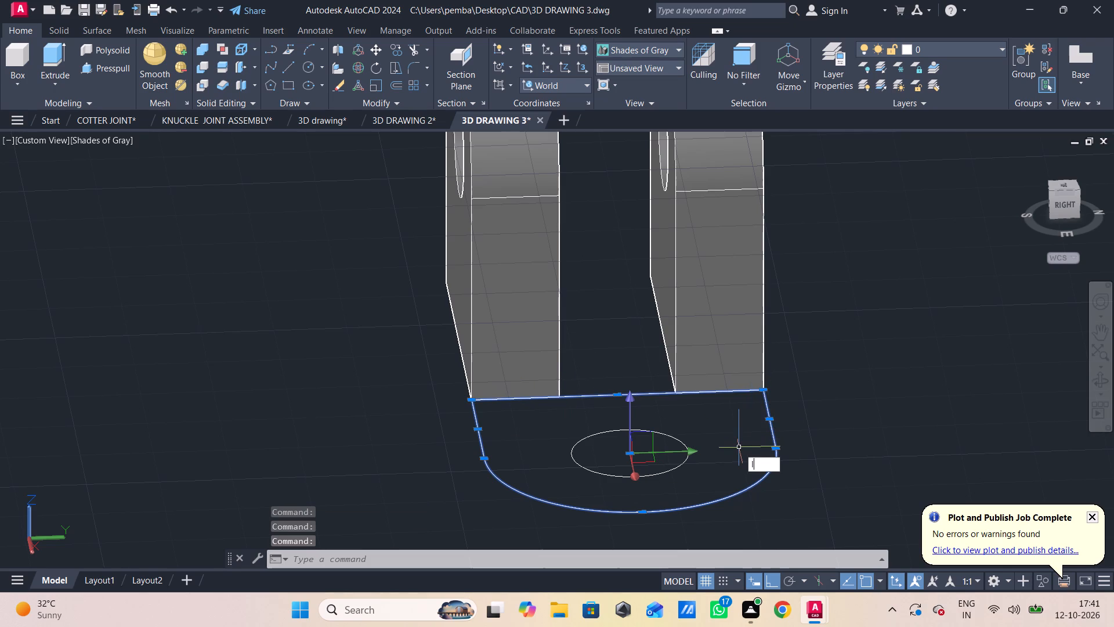
pyautogui.press('BackSpace')
pyautogui.press('j')
pyautogui.press('Return')
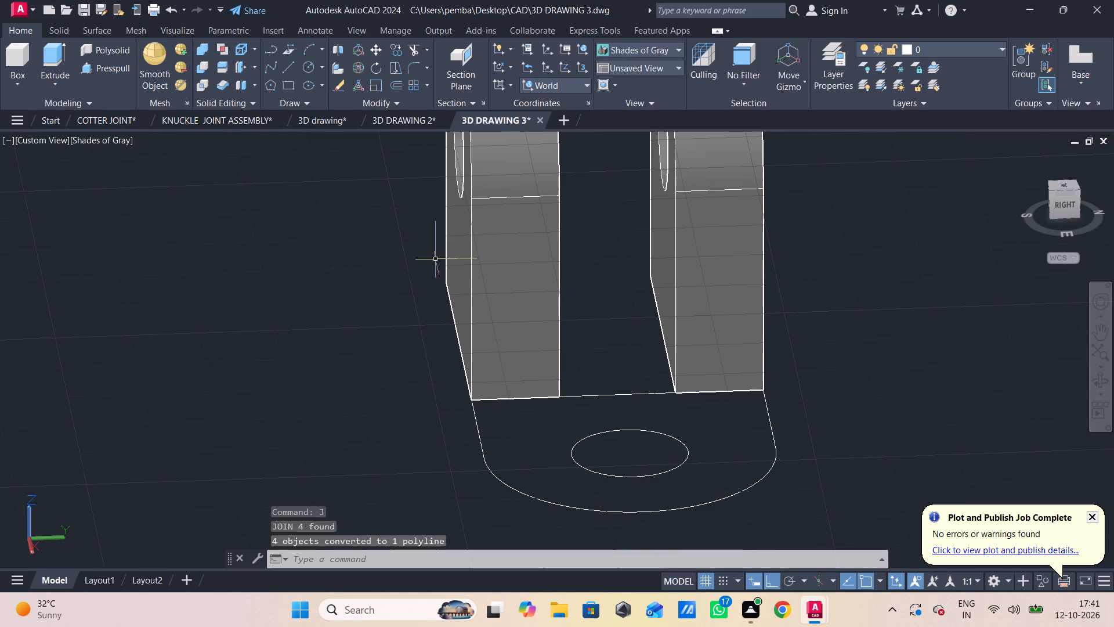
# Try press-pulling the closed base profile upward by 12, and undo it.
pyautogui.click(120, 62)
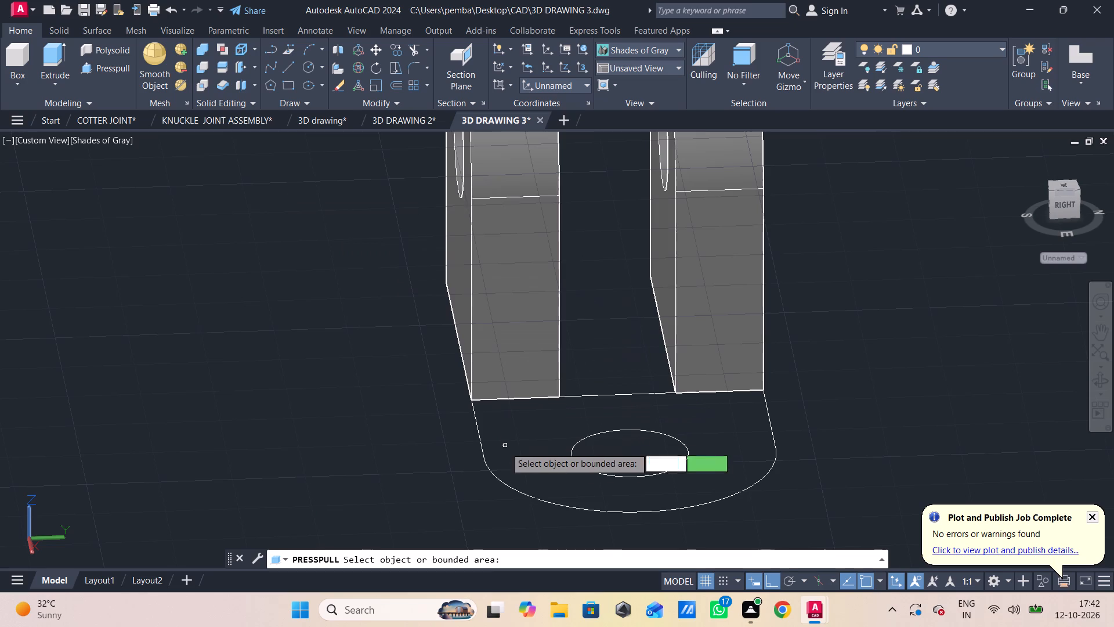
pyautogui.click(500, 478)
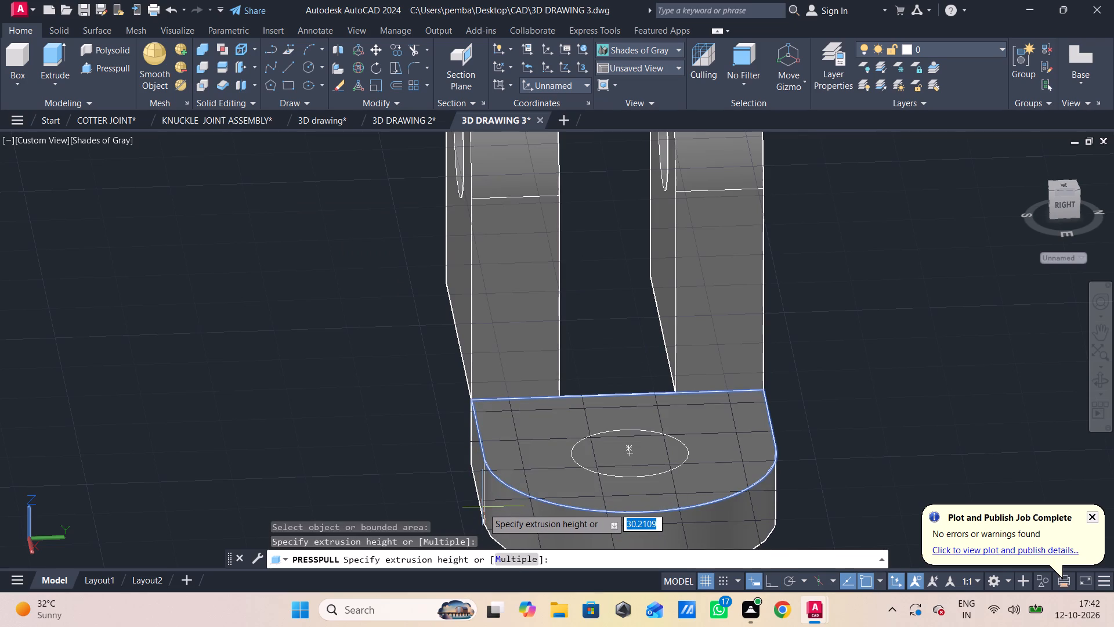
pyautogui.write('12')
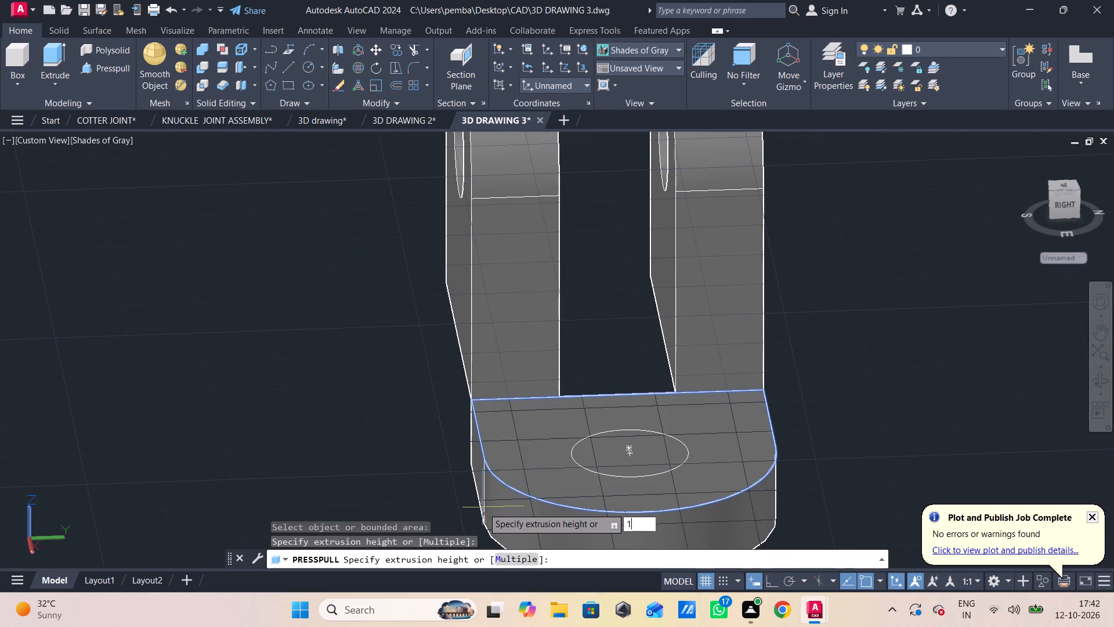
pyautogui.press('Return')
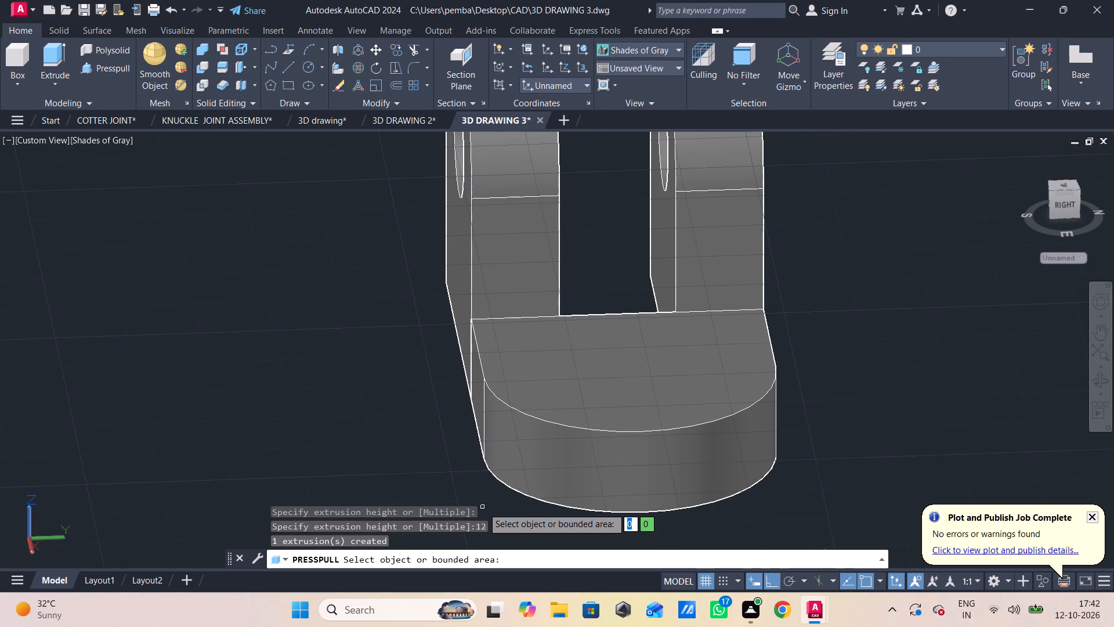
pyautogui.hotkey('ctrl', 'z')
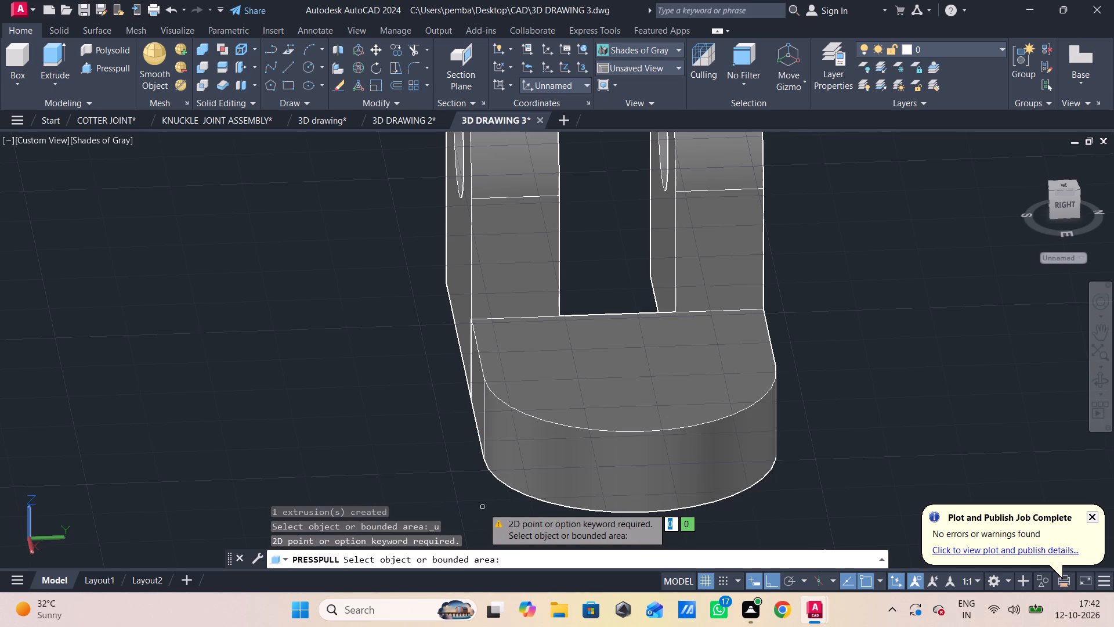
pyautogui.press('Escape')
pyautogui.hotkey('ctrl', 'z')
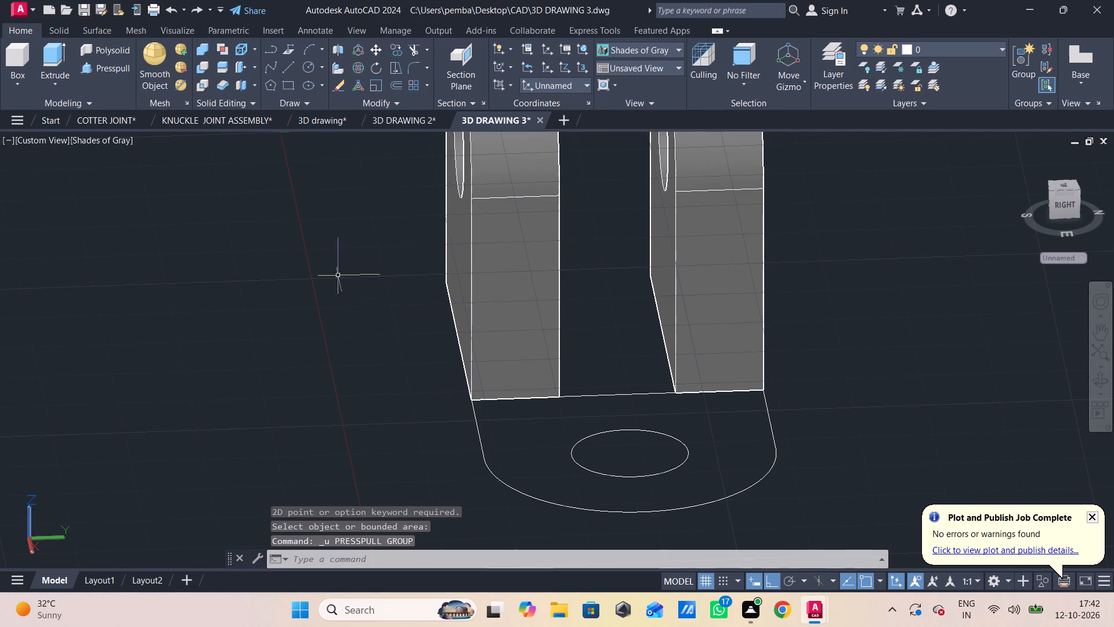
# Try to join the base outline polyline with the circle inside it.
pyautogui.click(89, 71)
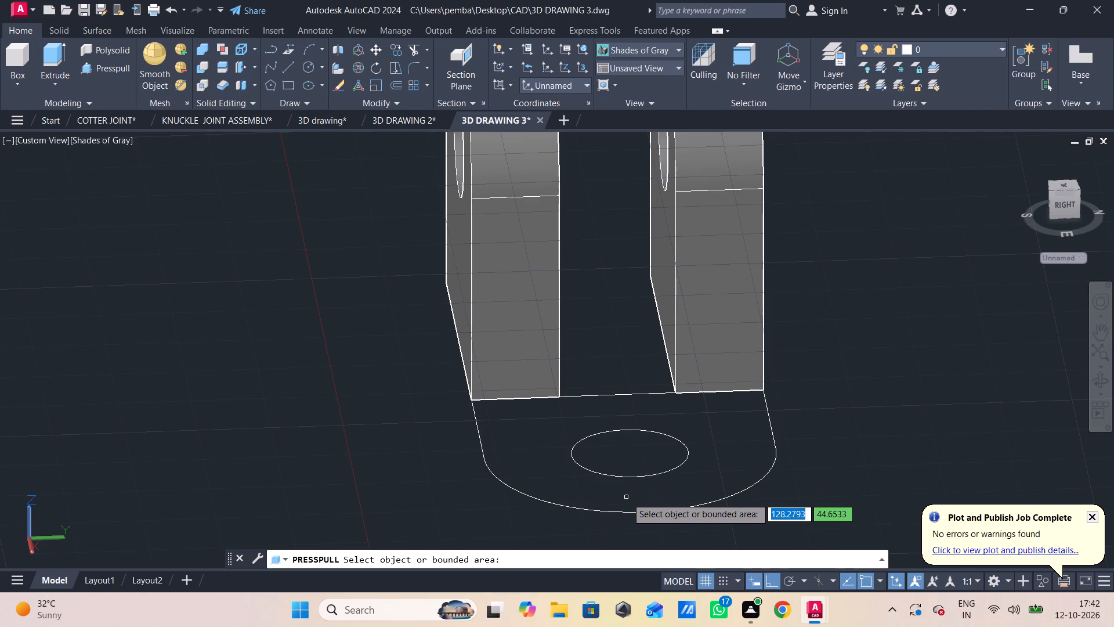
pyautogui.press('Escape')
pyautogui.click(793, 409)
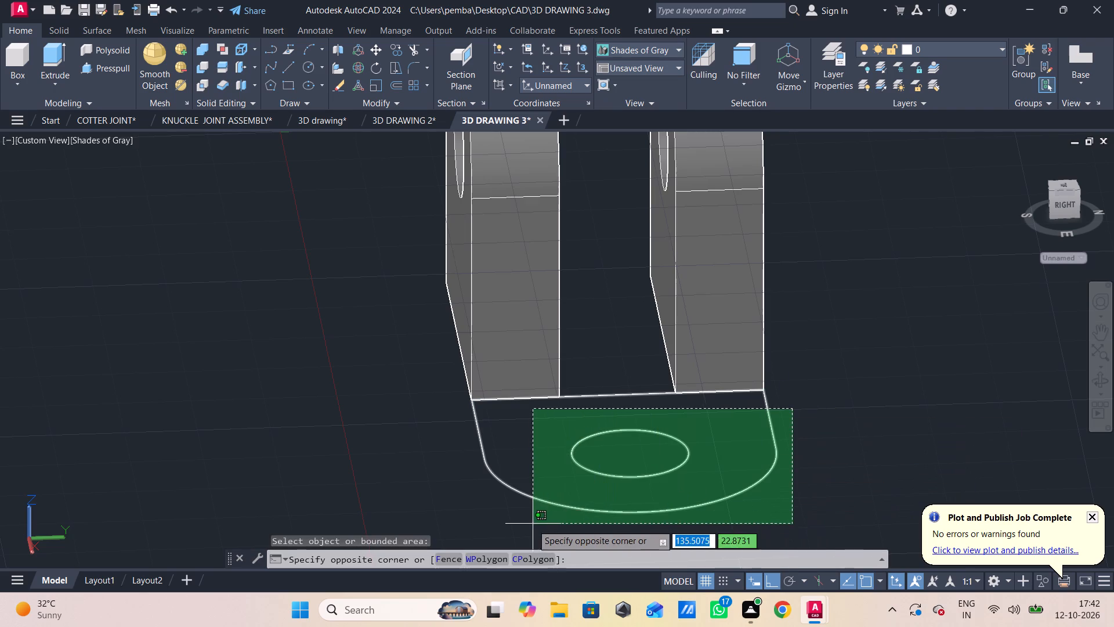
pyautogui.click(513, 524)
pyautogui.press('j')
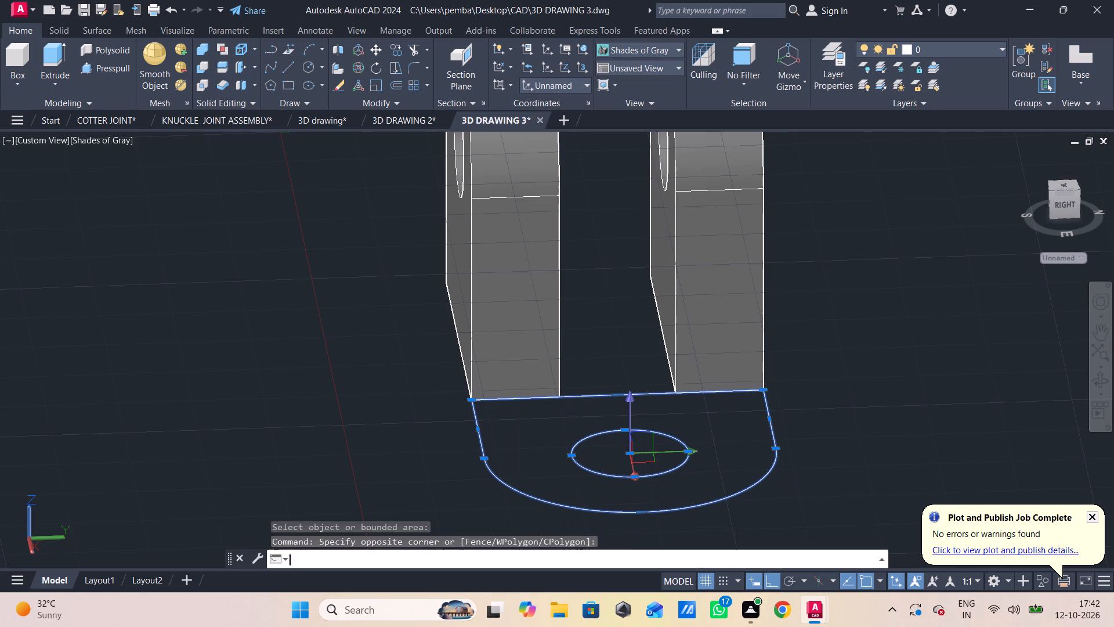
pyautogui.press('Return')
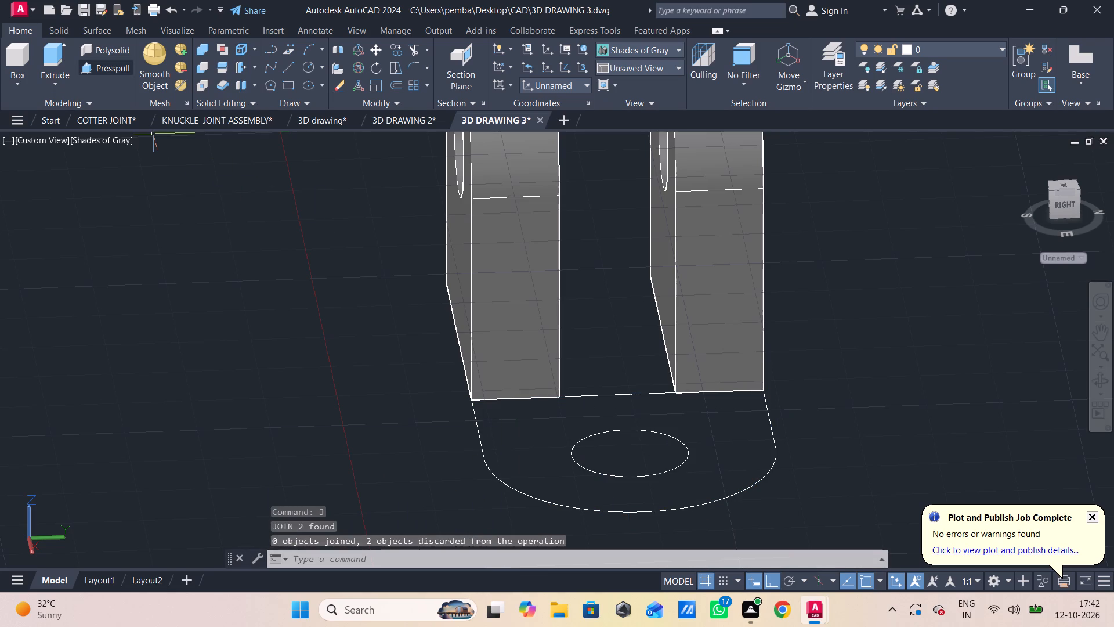
# Press-pull the base outline downward by entering a height of -12.
pyautogui.click(95, 72)
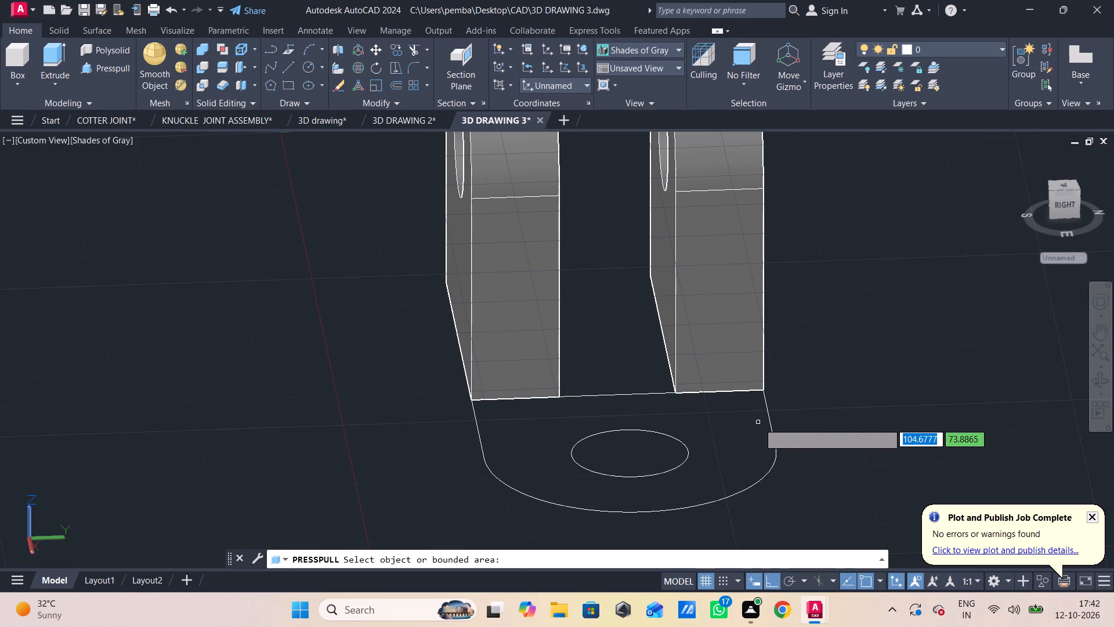
pyautogui.click(727, 427)
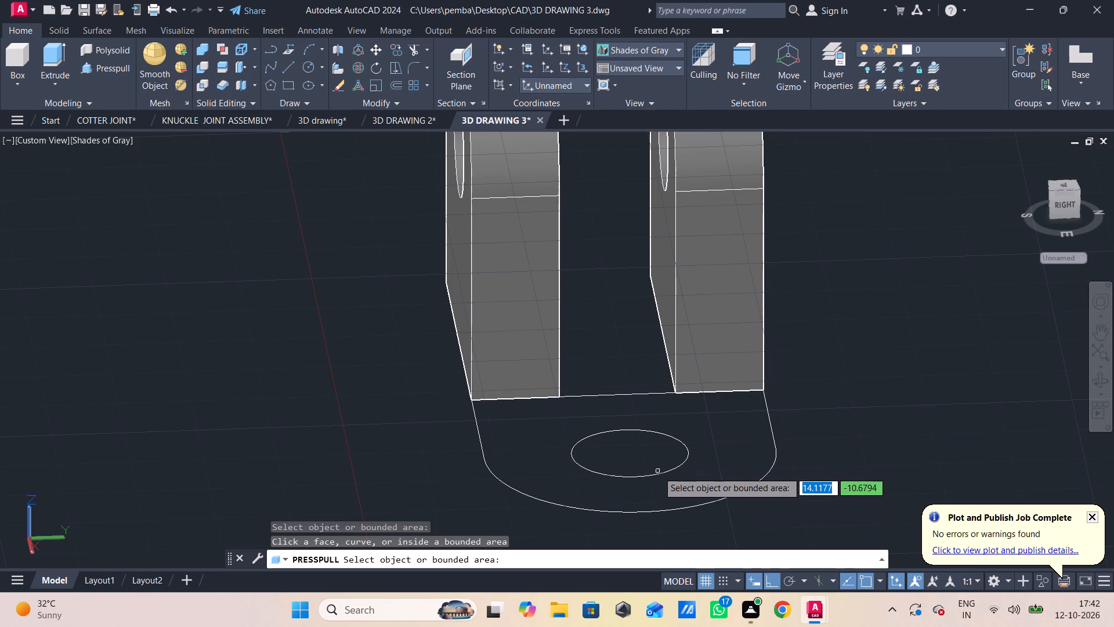
pyautogui.click(665, 510)
pyautogui.write('-1')
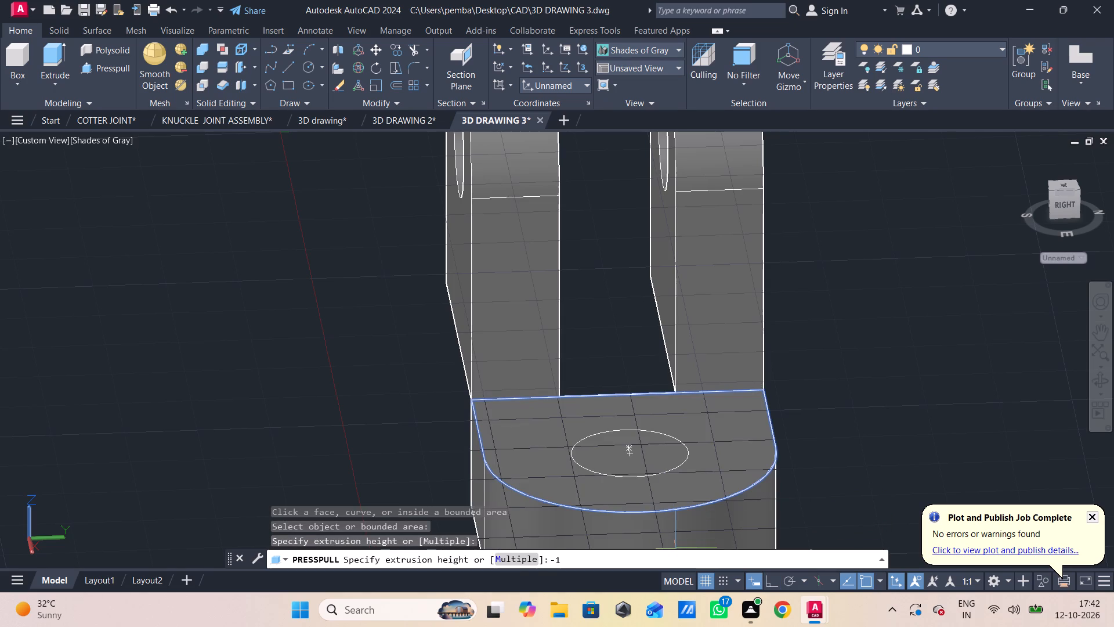
pyautogui.press('2')
pyautogui.press('Return')
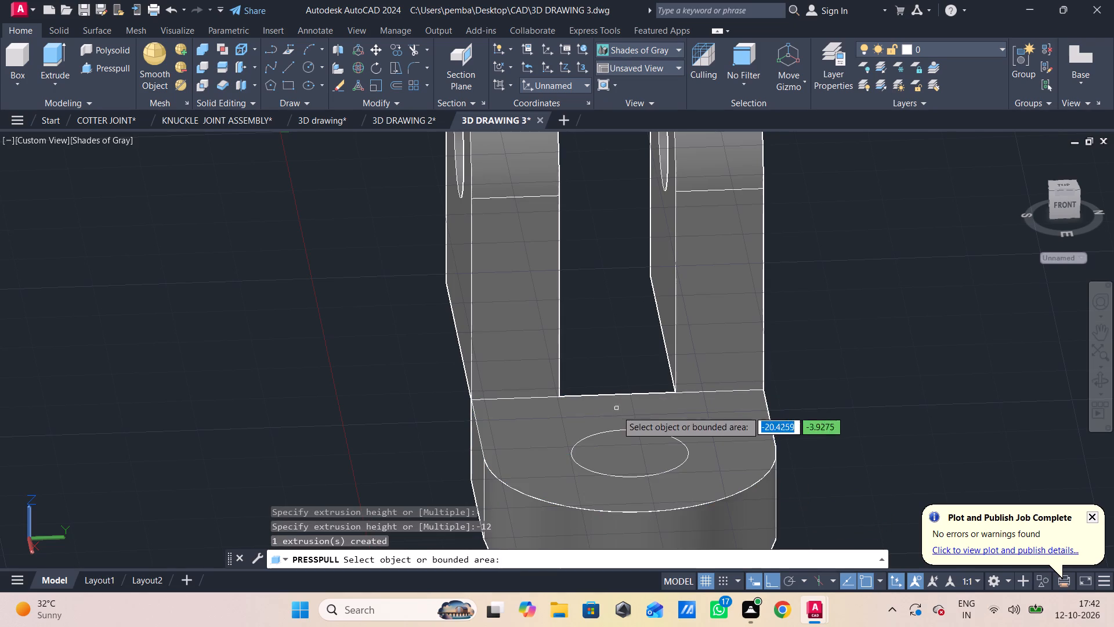
# Press-pull the circle down through the full base thickness to cut the round hole.
pyautogui.click(612, 466)
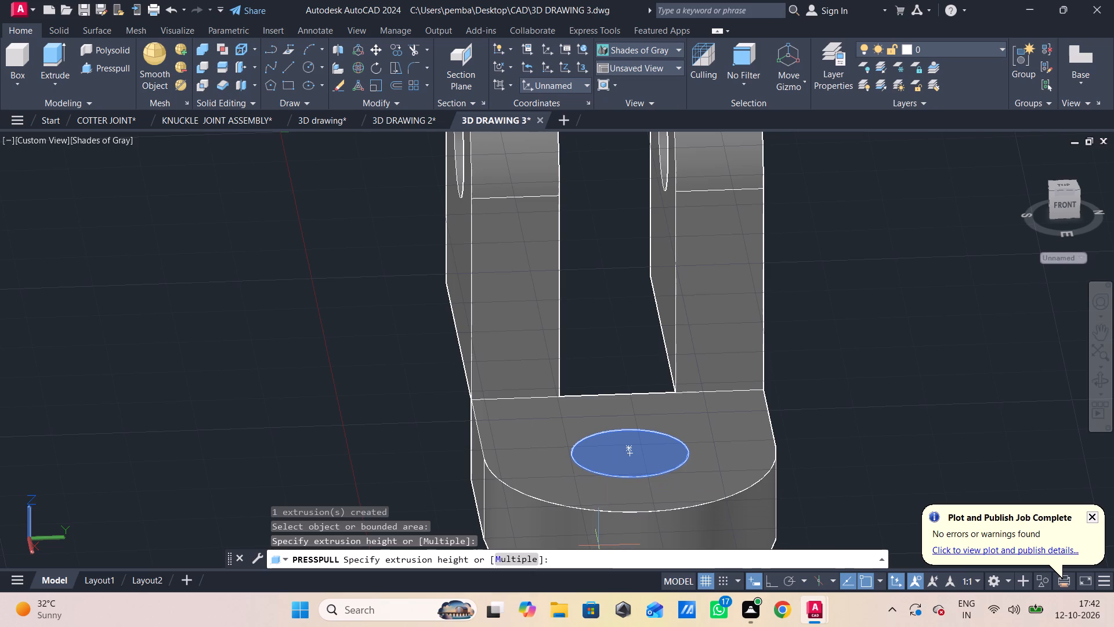
pyautogui.moveTo(607, 496); pyautogui.dragTo(613, 339, button='middle')
pyautogui.scroll(-1, 619, 340)
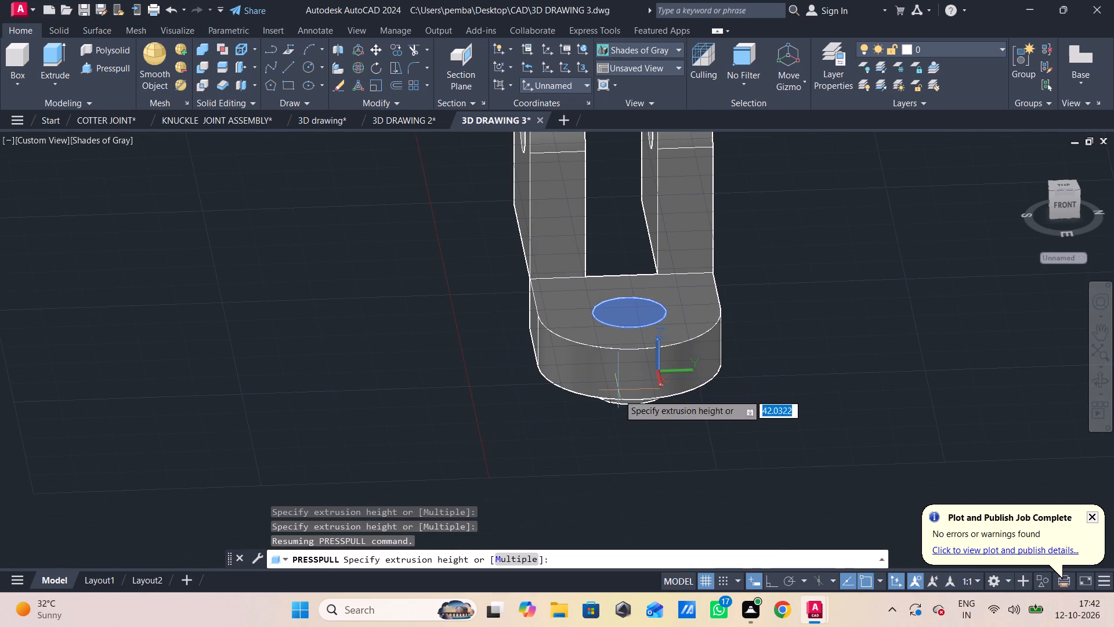
pyautogui.click(617, 451)
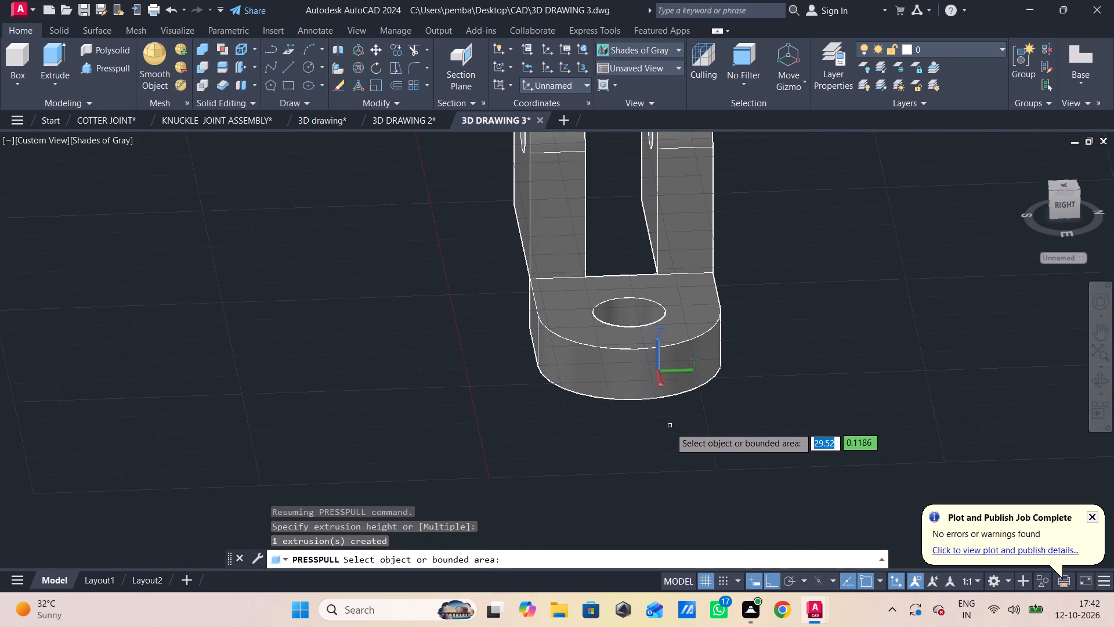
pyautogui.keyDown('shift'); pyautogui.moveTo(495, 477); pyautogui.dragTo(689, 467, button='middle'); pyautogui.keyUp('shift')
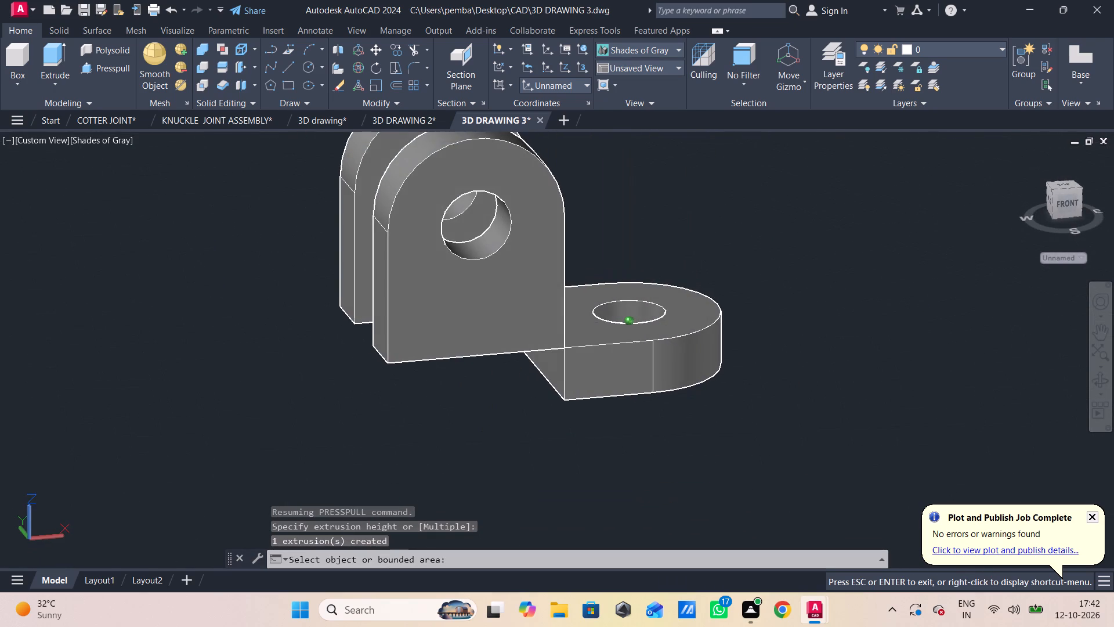
pyautogui.keyDown('shift'); pyautogui.moveTo(689, 467); pyautogui.dragTo(690, 467, button='middle'); pyautogui.keyUp('shift')
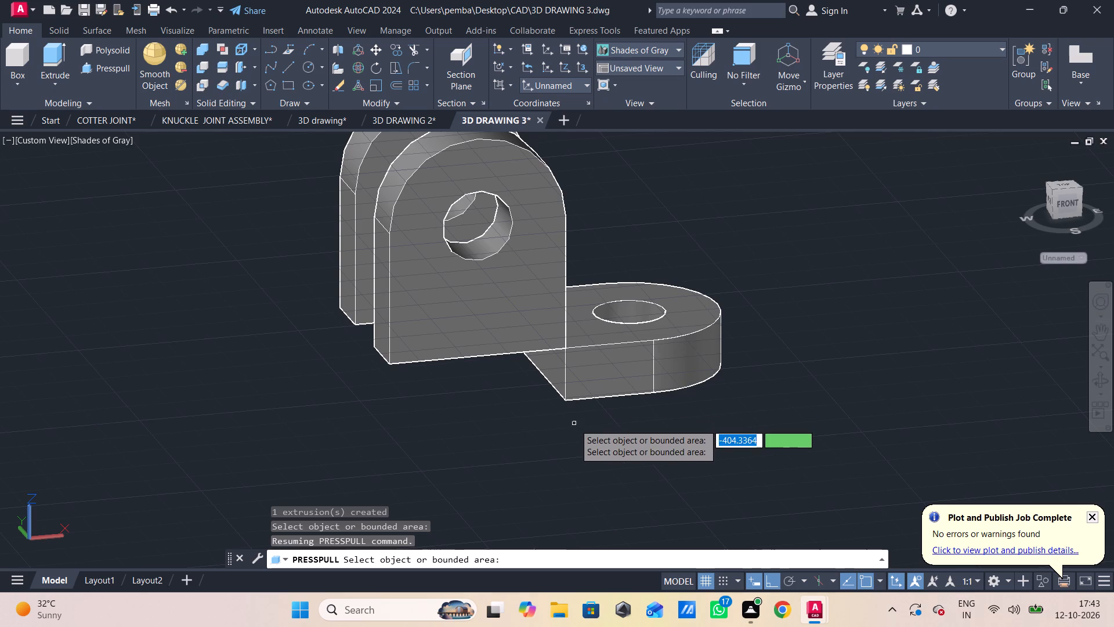
pyautogui.press('Escape')
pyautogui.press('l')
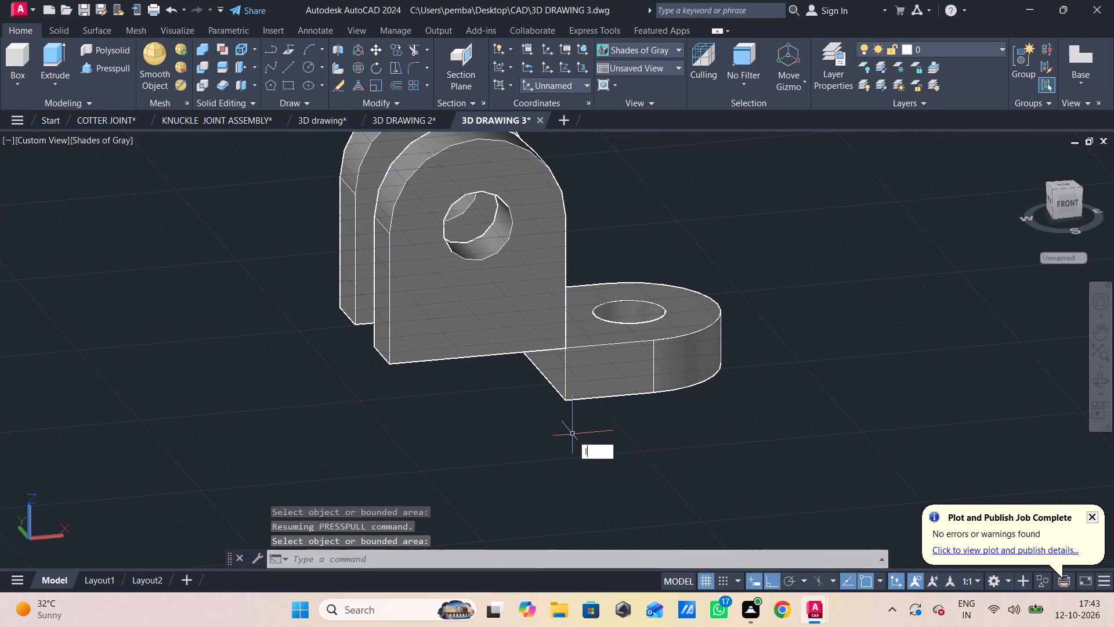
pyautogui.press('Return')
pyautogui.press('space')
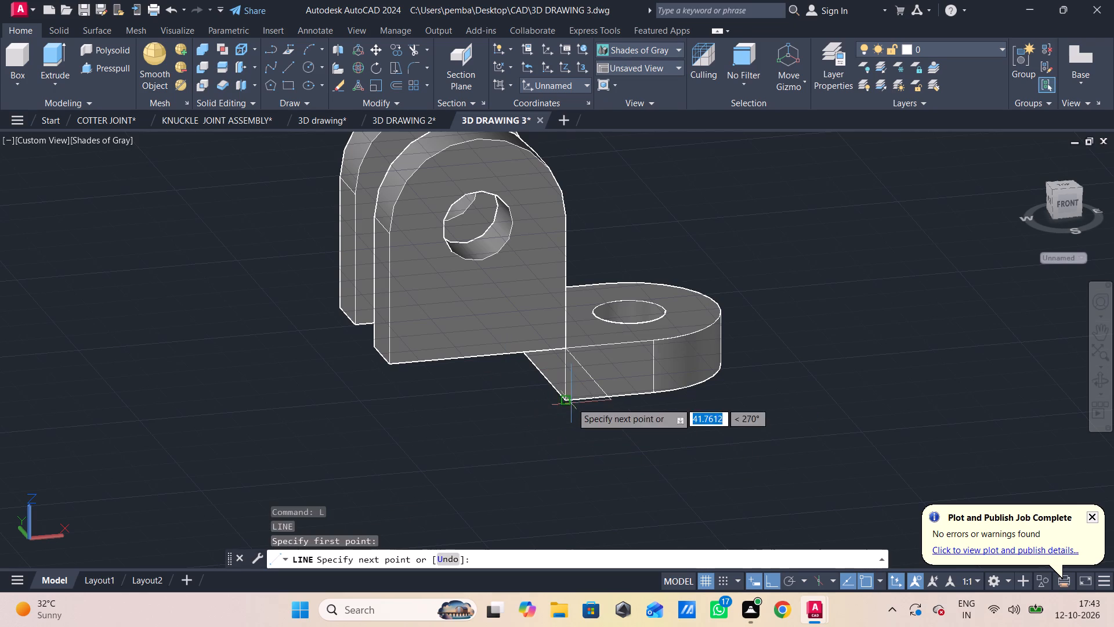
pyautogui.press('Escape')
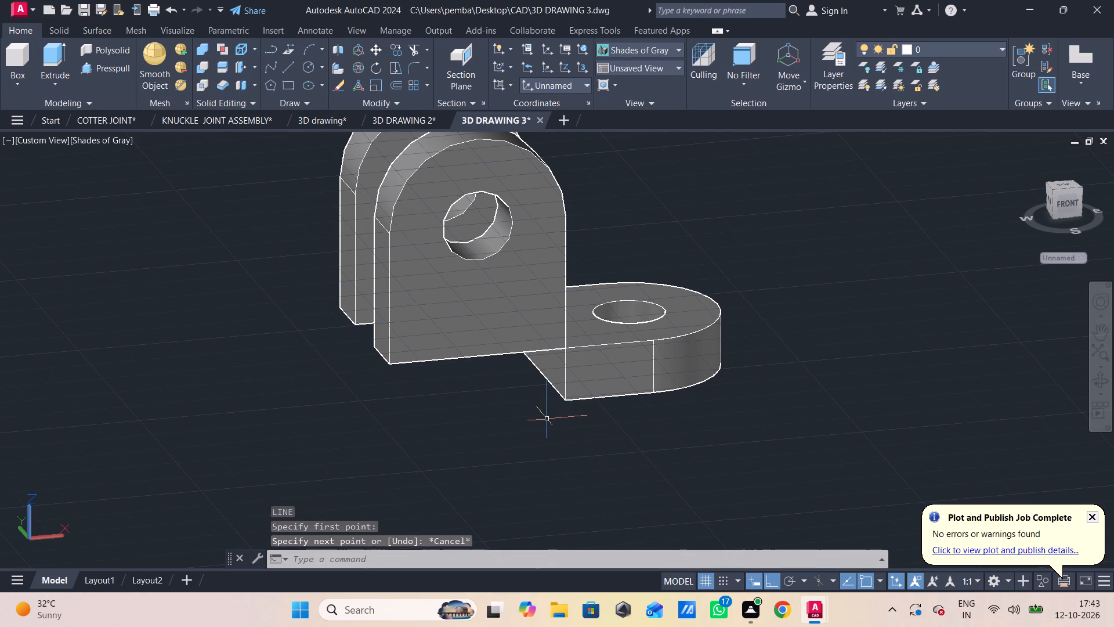
# Draw a line 28 long from the base's lower south corner, running beneath the south plate away from the rounded end.
pyautogui.press('l')
pyautogui.press('Return')
pyautogui.click(565, 402)
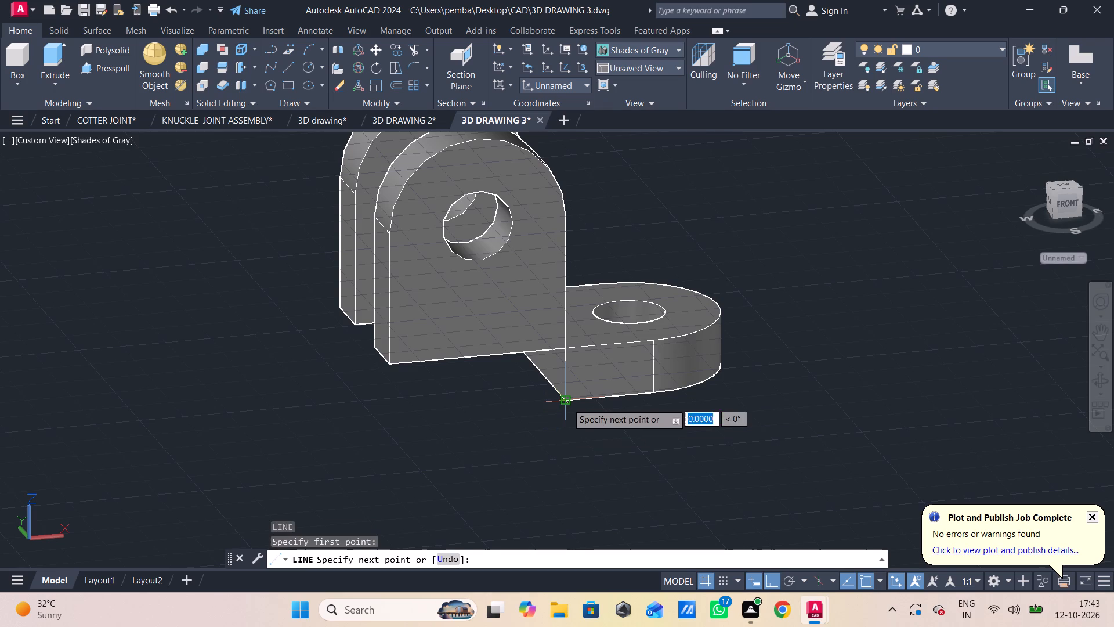
pyautogui.write('28')
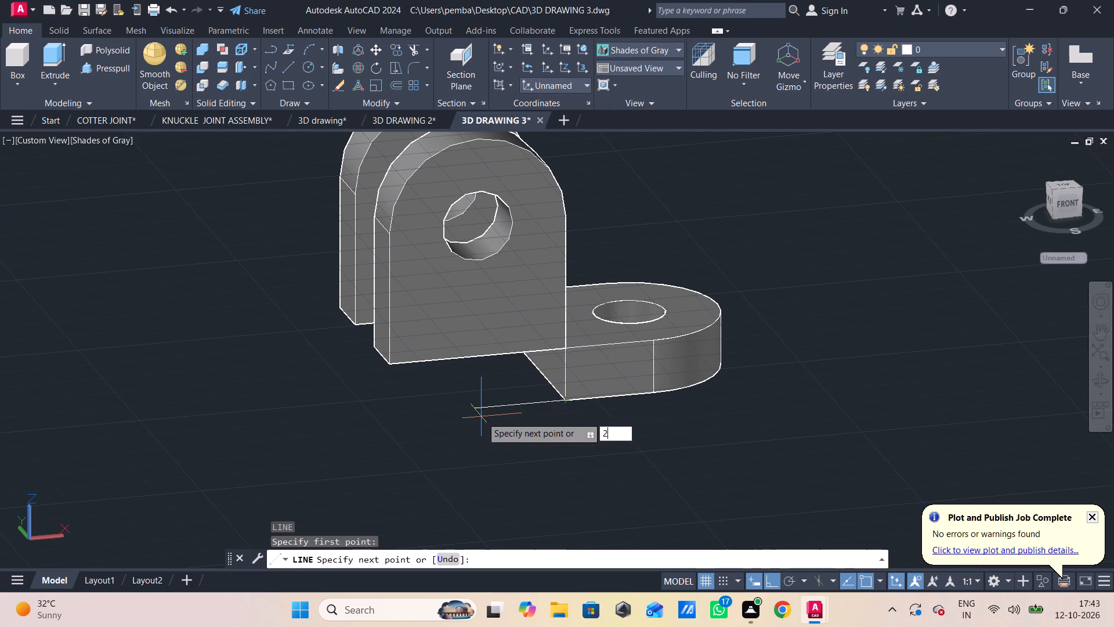
pyautogui.press('Return')
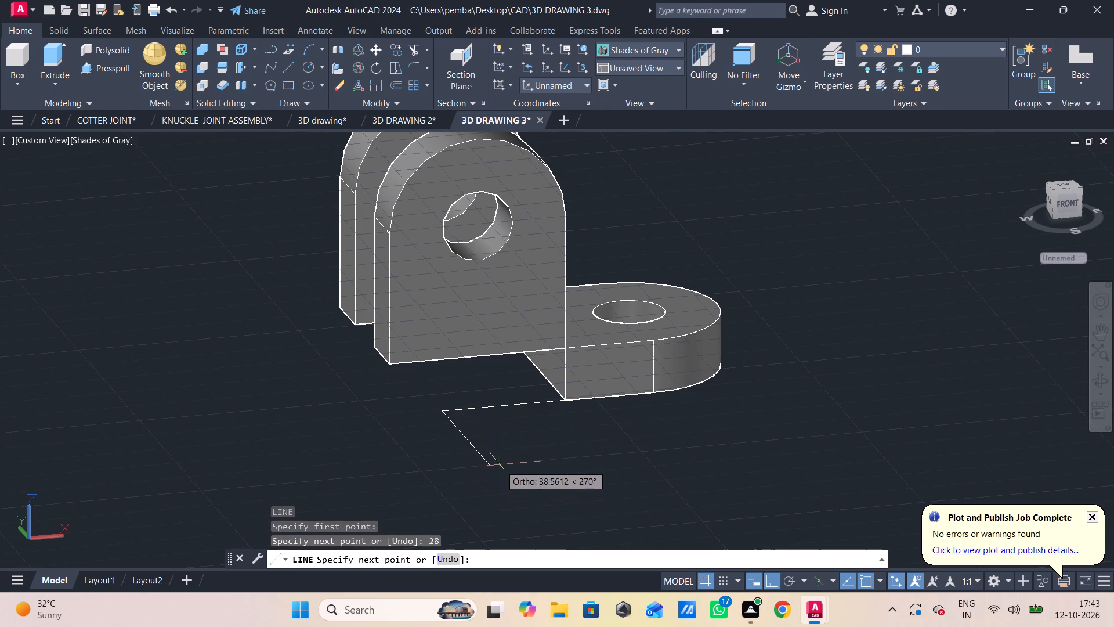
pyautogui.press('Escape')
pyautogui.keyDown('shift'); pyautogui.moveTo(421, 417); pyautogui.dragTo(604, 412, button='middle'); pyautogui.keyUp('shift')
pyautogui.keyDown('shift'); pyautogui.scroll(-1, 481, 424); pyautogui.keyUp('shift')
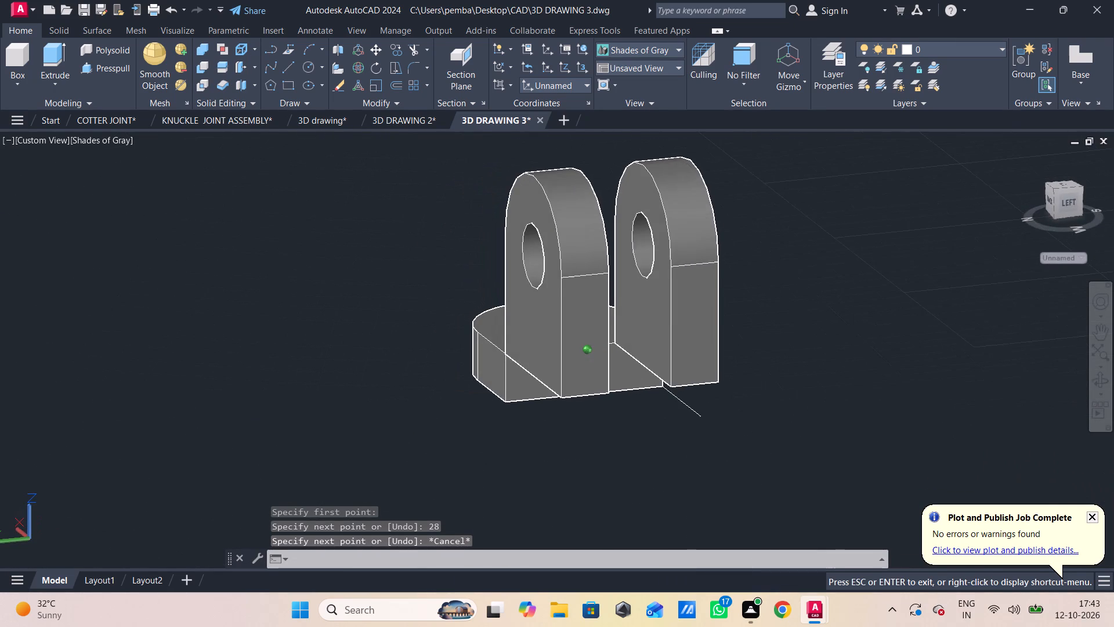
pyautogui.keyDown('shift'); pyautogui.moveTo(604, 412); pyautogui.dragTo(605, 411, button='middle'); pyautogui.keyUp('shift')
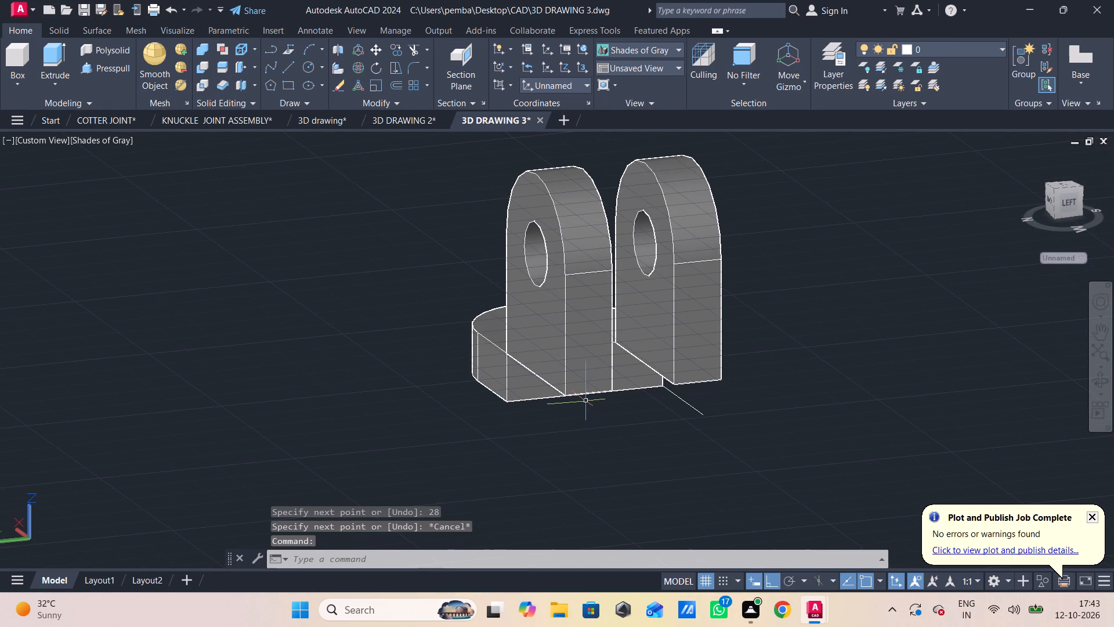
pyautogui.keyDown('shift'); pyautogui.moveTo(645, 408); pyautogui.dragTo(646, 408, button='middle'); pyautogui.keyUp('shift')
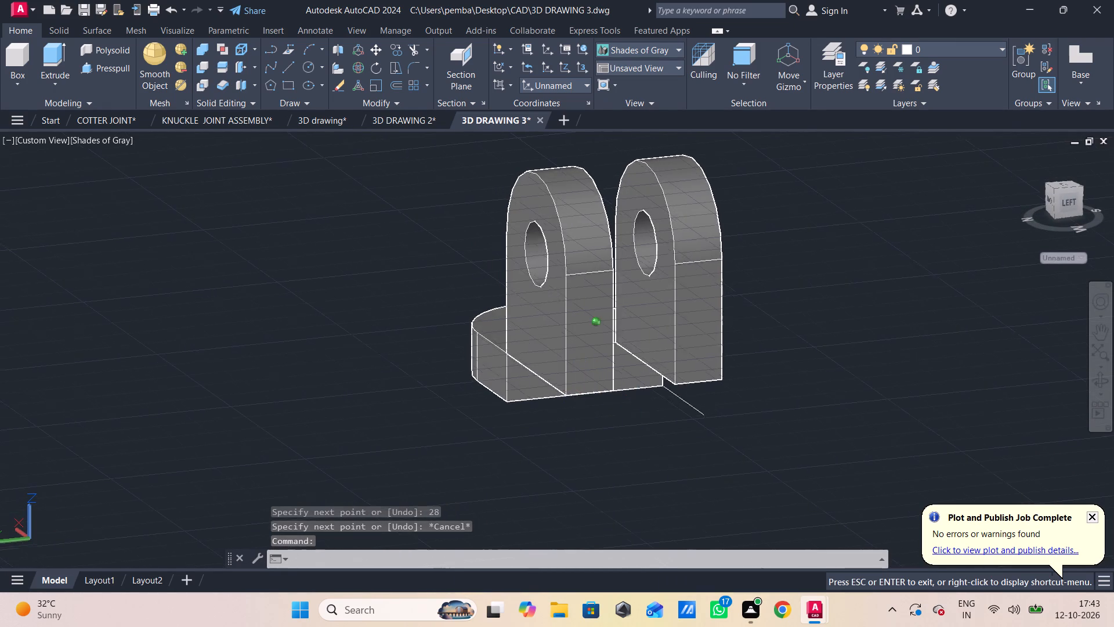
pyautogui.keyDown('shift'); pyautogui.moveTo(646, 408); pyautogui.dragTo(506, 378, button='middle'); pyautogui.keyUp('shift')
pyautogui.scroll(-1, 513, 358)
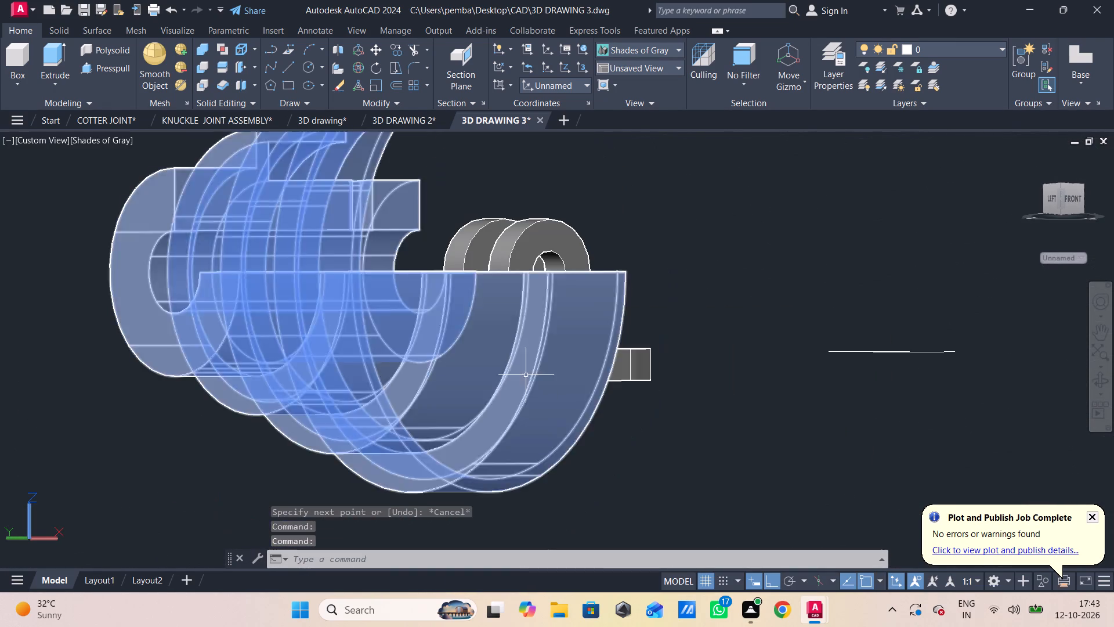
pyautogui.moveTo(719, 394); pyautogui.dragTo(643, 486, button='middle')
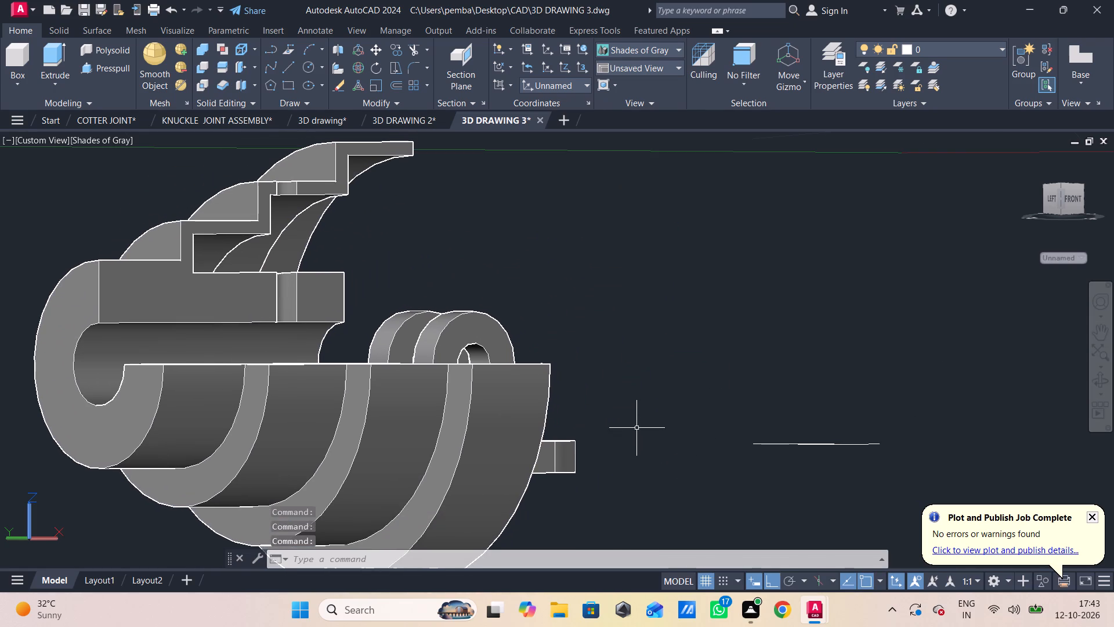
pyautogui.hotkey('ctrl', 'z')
# Draw a line joining the inner bottom corners of the two upright plates, across the gap at their west ends.
pyautogui.moveTo(560, 394); pyautogui.dragTo(597, 399, button='middle')
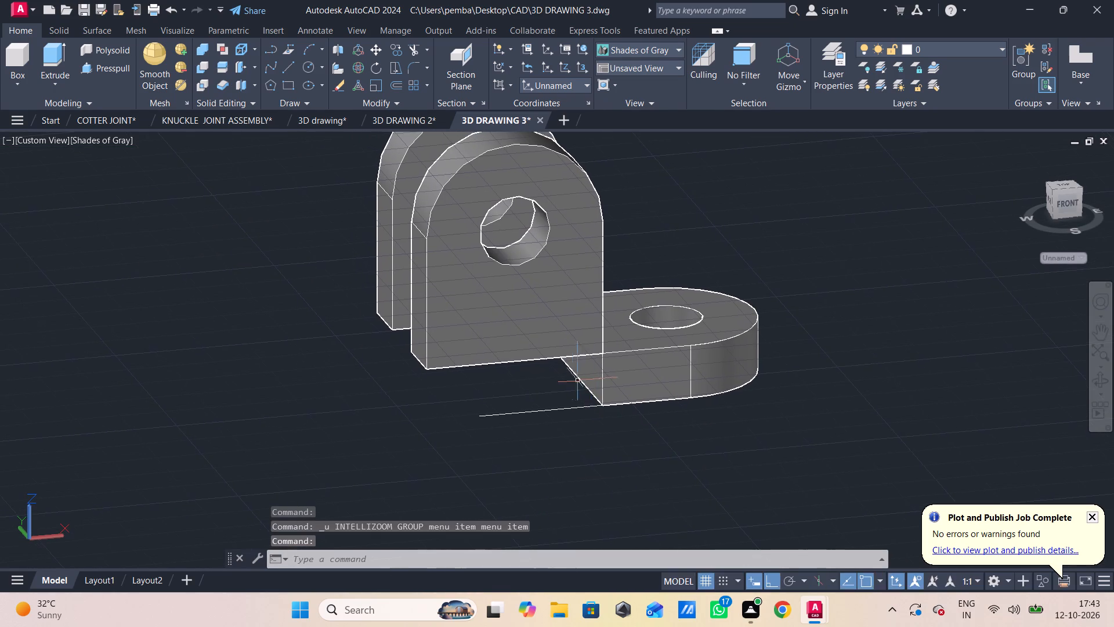
pyautogui.keyDown('shift'); pyautogui.moveTo(573, 381); pyautogui.dragTo(660, 380, button='middle'); pyautogui.keyUp('shift')
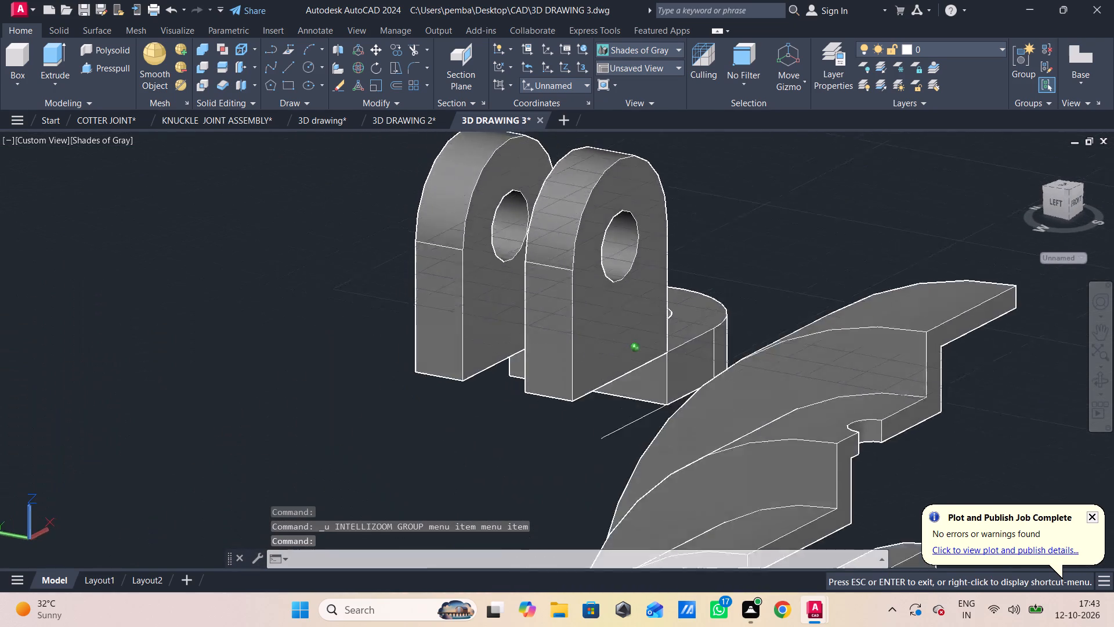
pyautogui.keyDown('shift'); pyautogui.moveTo(660, 380); pyautogui.dragTo(703, 370, button='middle'); pyautogui.keyUp('shift')
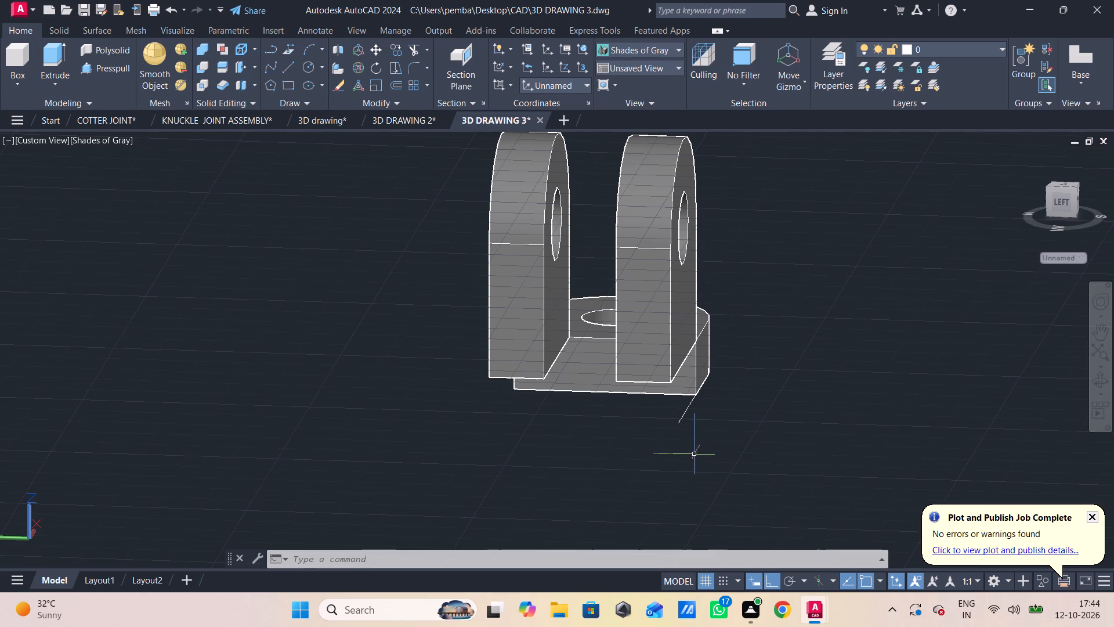
pyautogui.keyDown('shift'); pyautogui.moveTo(548, 433); pyautogui.dragTo(567, 428, button='middle'); pyautogui.keyUp('shift')
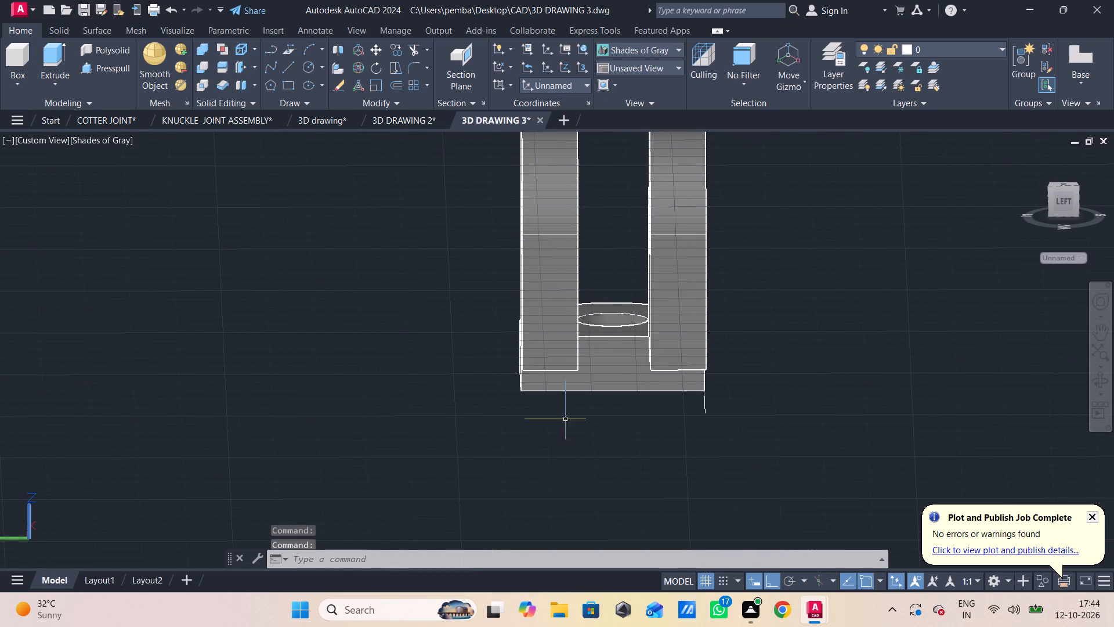
pyautogui.press('l')
pyautogui.press('Return')
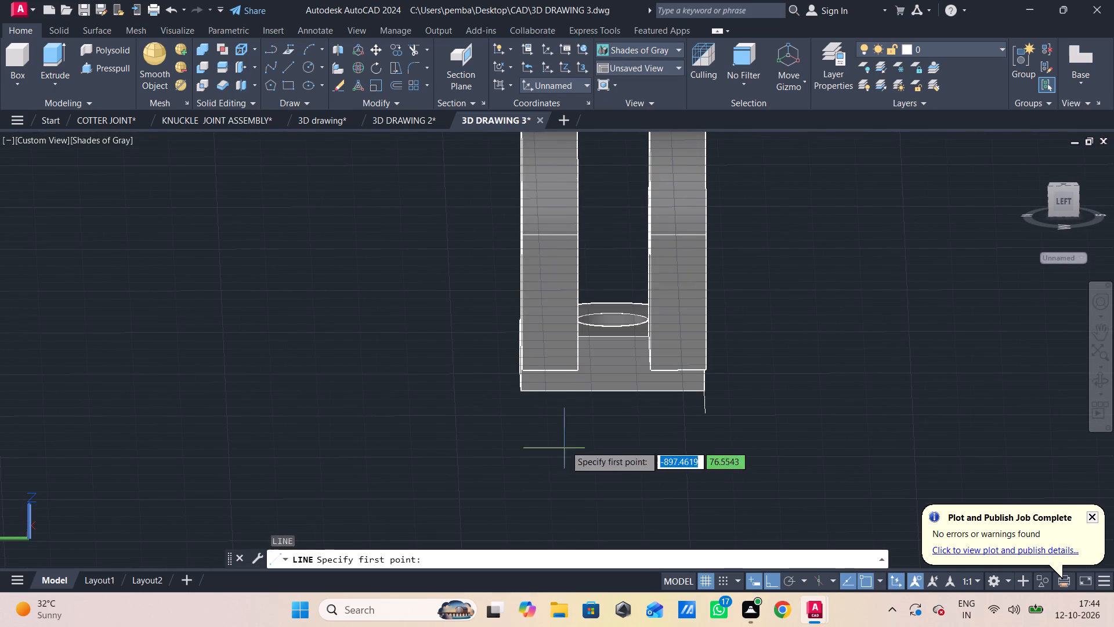
pyautogui.click(577, 370)
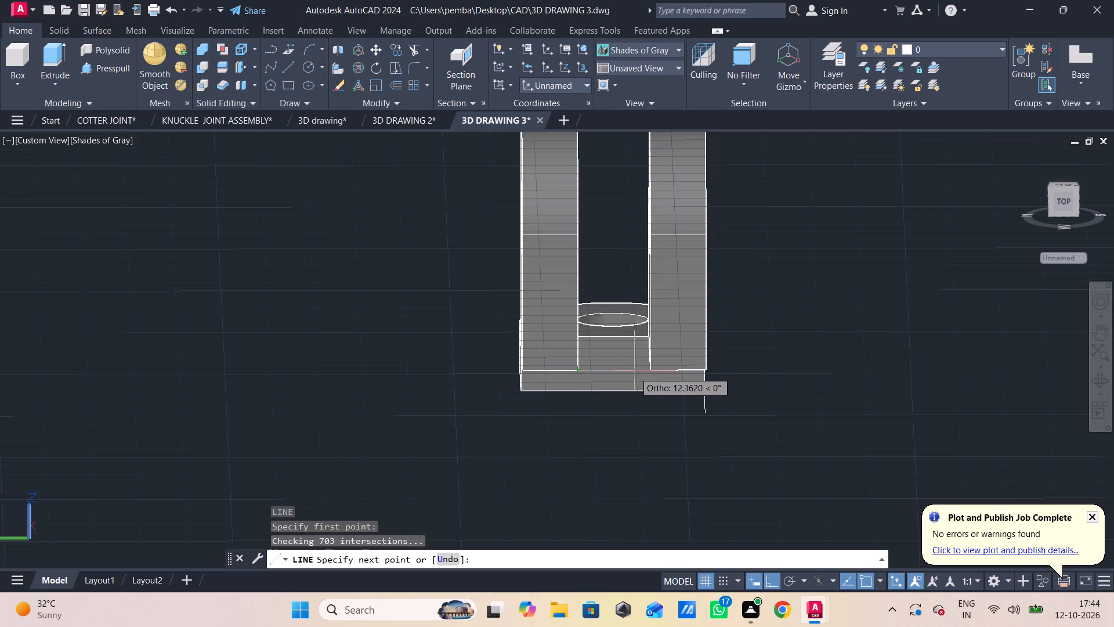
pyautogui.click(652, 370)
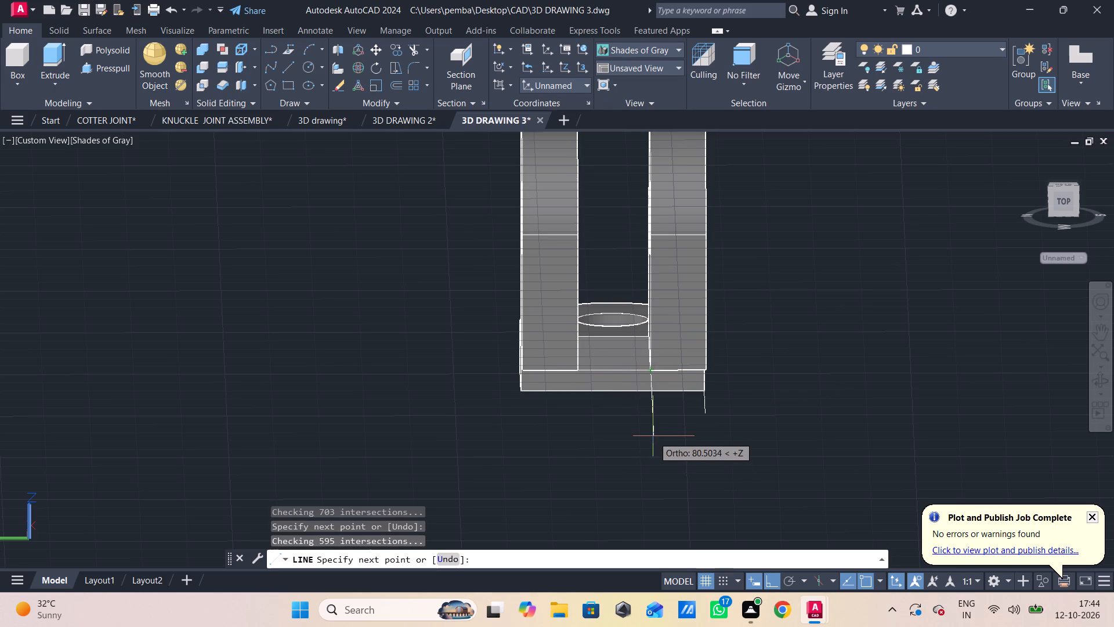
pyautogui.keyDown('shift'); pyautogui.moveTo(665, 429); pyautogui.dragTo(670, 455, button='middle'); pyautogui.keyUp('shift')
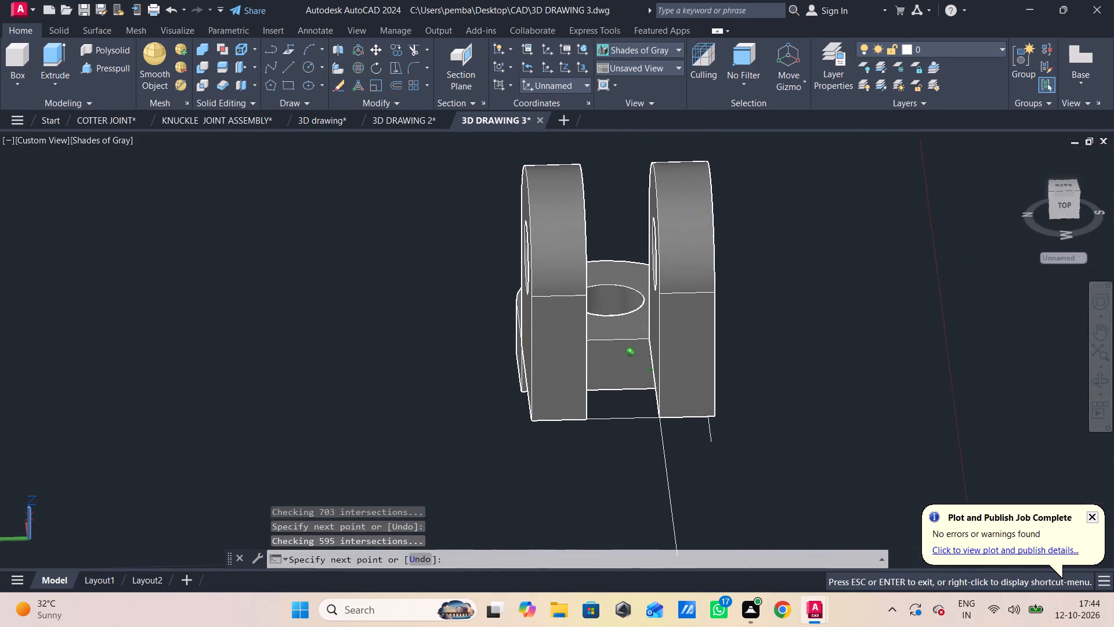
pyautogui.keyDown('shift'); pyautogui.moveTo(670, 455); pyautogui.dragTo(668, 450, button='middle'); pyautogui.keyUp('shift')
pyautogui.press('Escape')
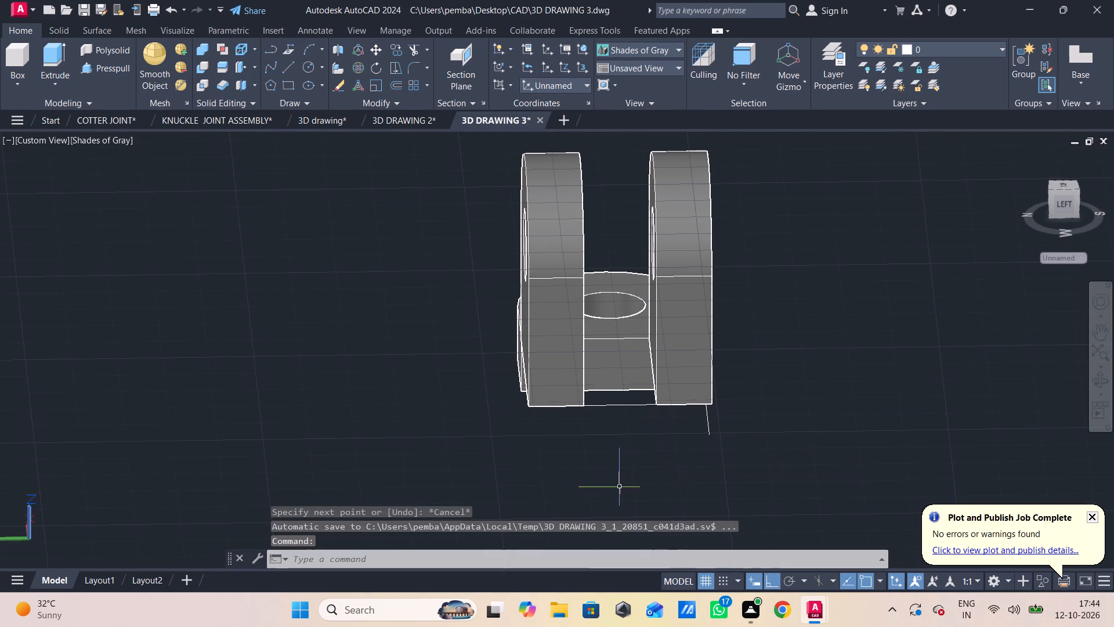
# Draw a line from the south plate's inner bottom corner to the midpoint of the line across the gap.
pyautogui.press('l')
pyautogui.press('Return')
pyautogui.press('space')
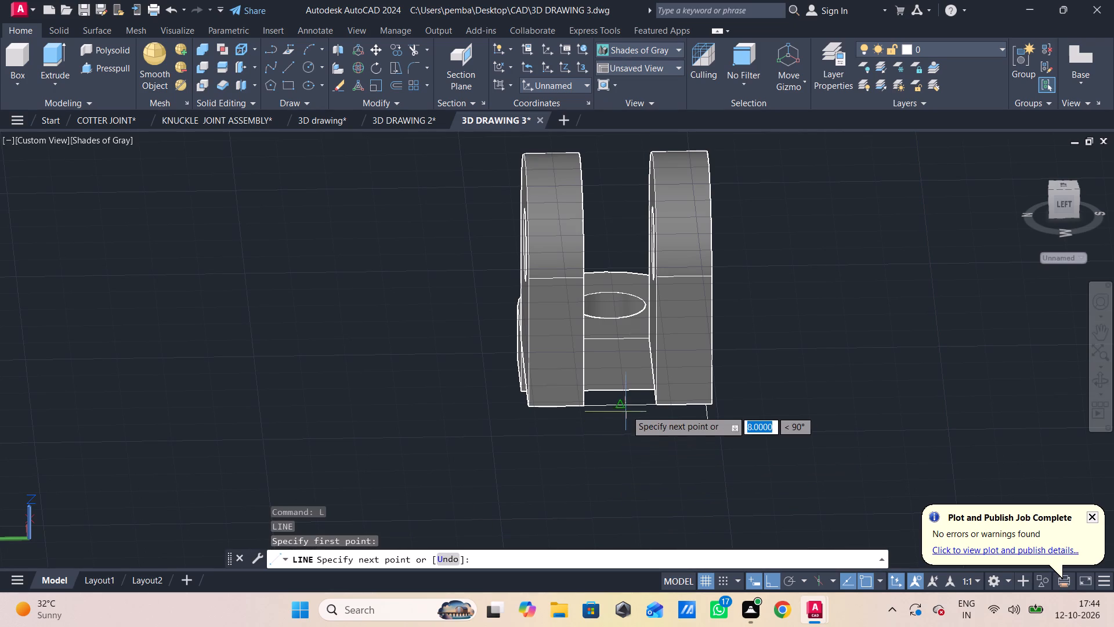
pyautogui.click(626, 406)
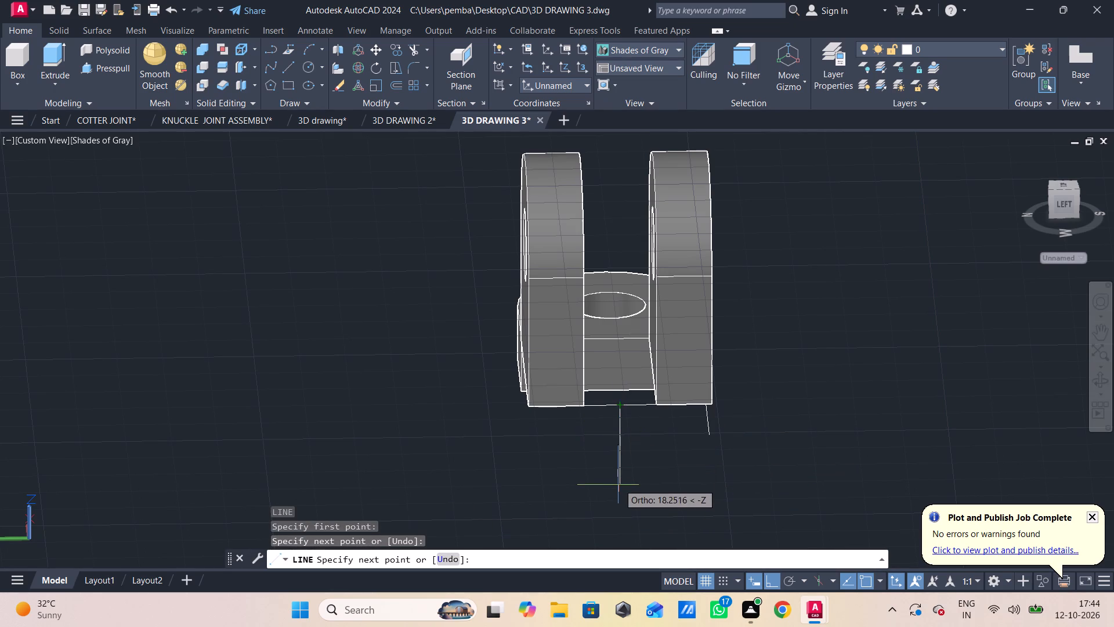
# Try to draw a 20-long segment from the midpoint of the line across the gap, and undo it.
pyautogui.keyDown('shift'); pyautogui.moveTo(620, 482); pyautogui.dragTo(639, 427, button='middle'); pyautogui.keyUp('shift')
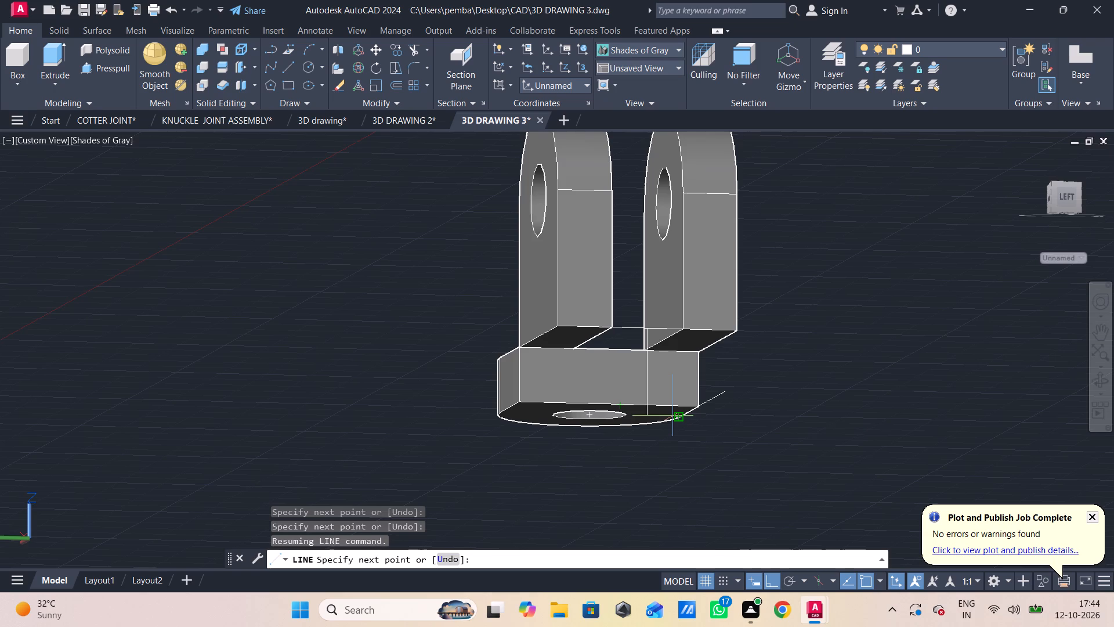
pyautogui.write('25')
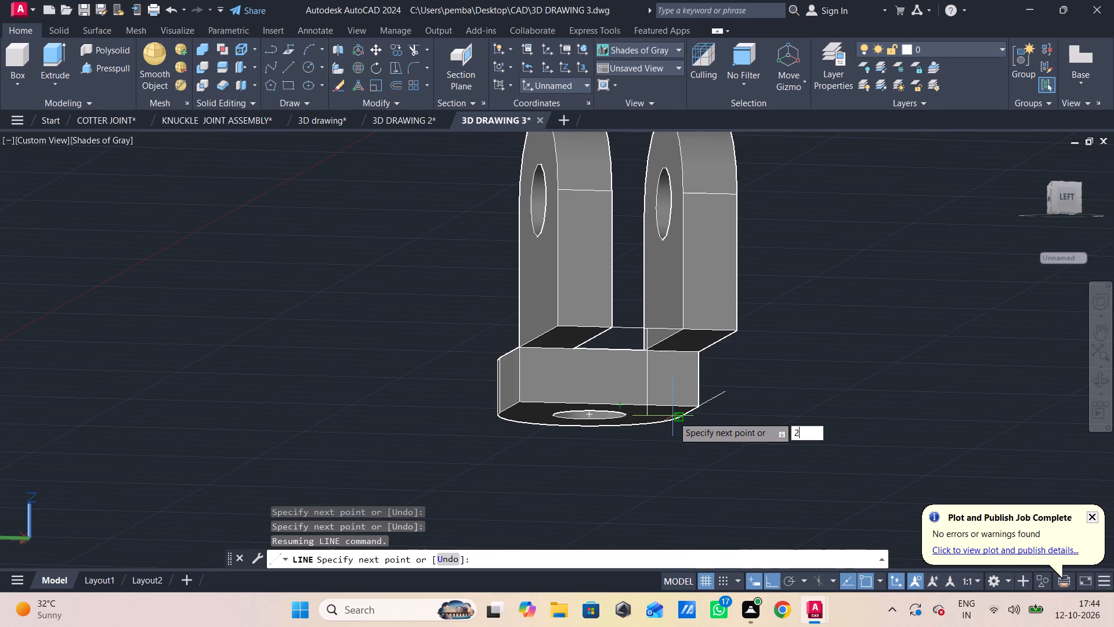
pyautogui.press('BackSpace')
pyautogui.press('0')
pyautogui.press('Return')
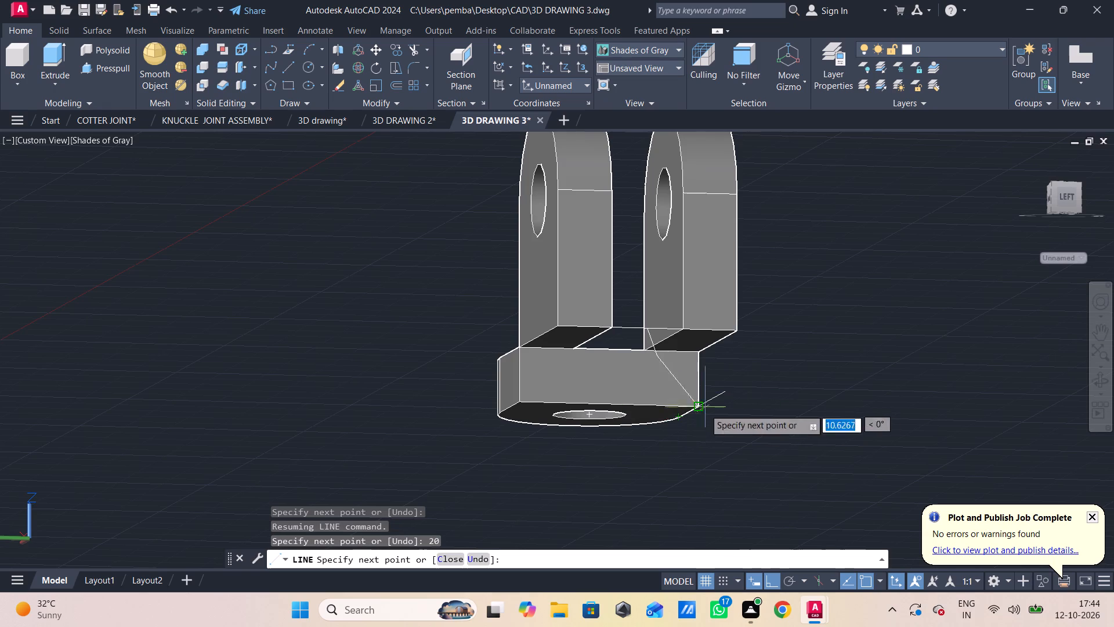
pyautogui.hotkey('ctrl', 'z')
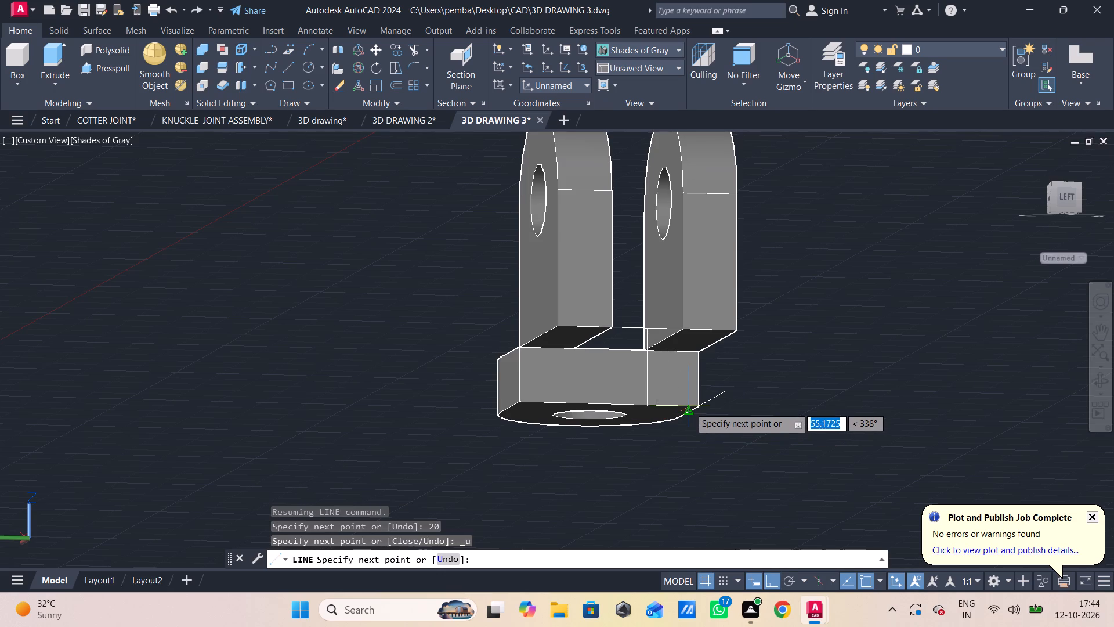
# Draw a line 20 long straight down from the midpoint of the line across the gap between the plates.
pyautogui.keyDown('shift'); pyautogui.moveTo(602, 496); pyautogui.dragTo(609, 513, button='middle'); pyautogui.keyUp('shift')
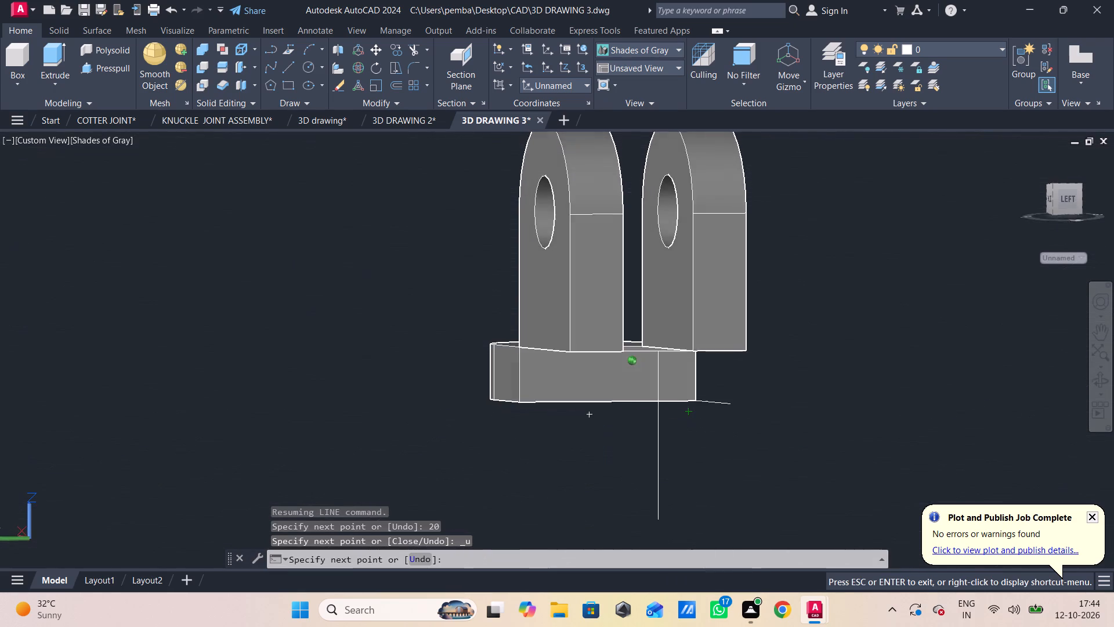
pyautogui.keyDown('shift'); pyautogui.moveTo(609, 513); pyautogui.dragTo(611, 539, button='middle'); pyautogui.keyUp('shift')
pyautogui.write('20')
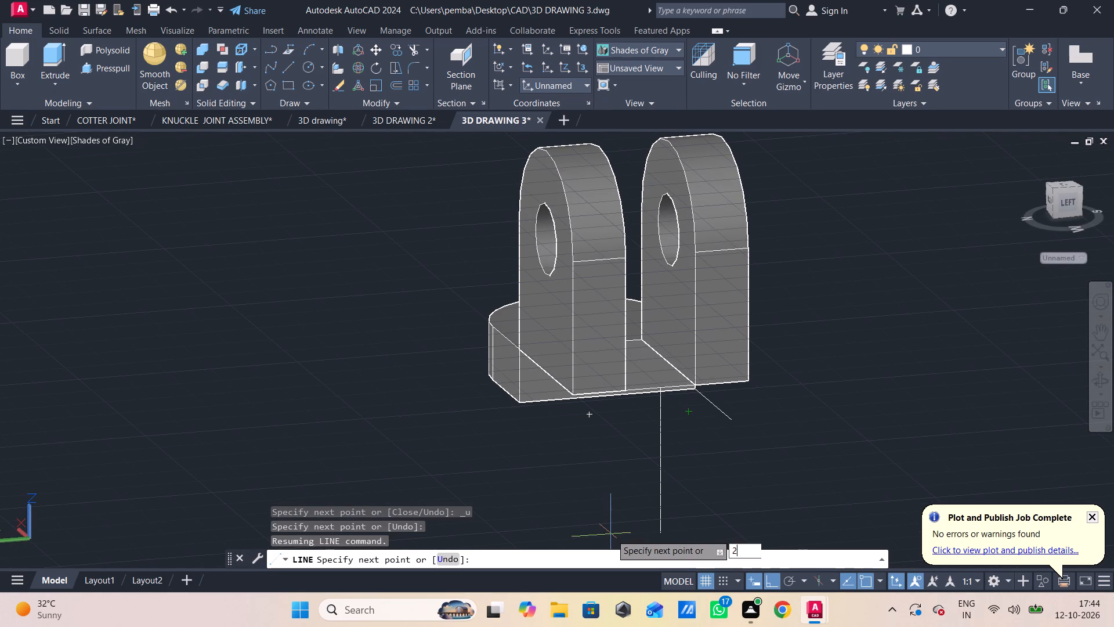
pyautogui.press('Return')
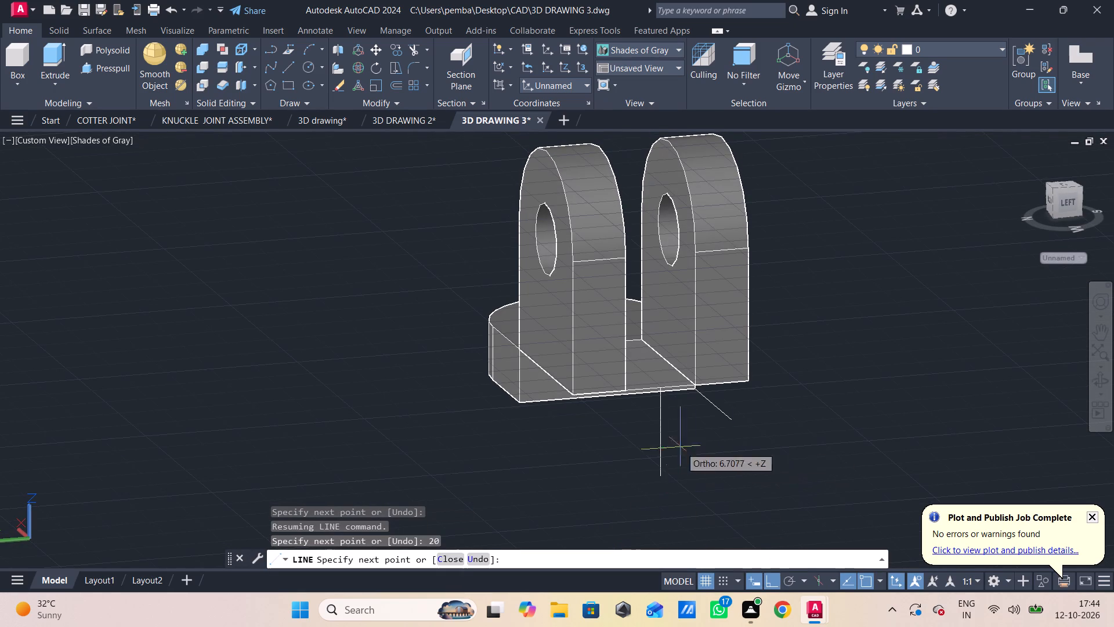
pyautogui.press('Escape')
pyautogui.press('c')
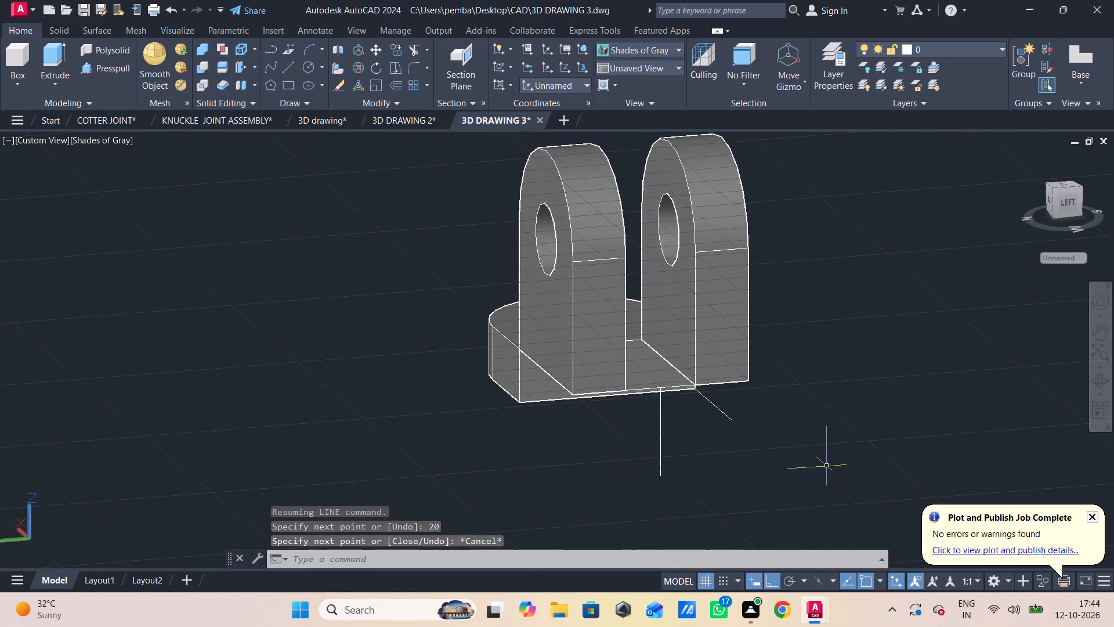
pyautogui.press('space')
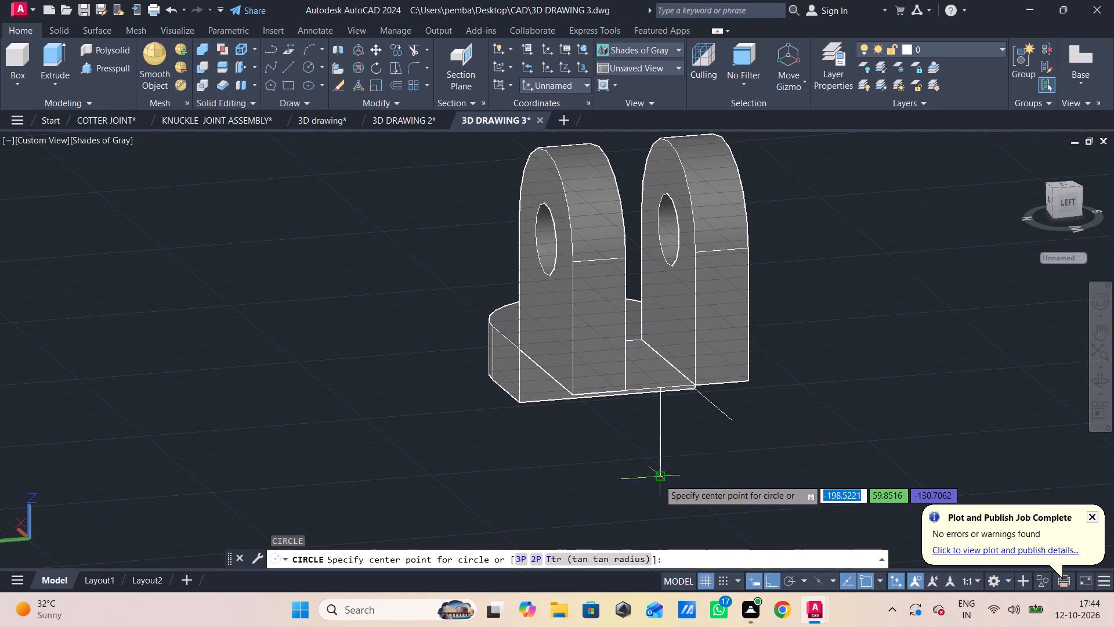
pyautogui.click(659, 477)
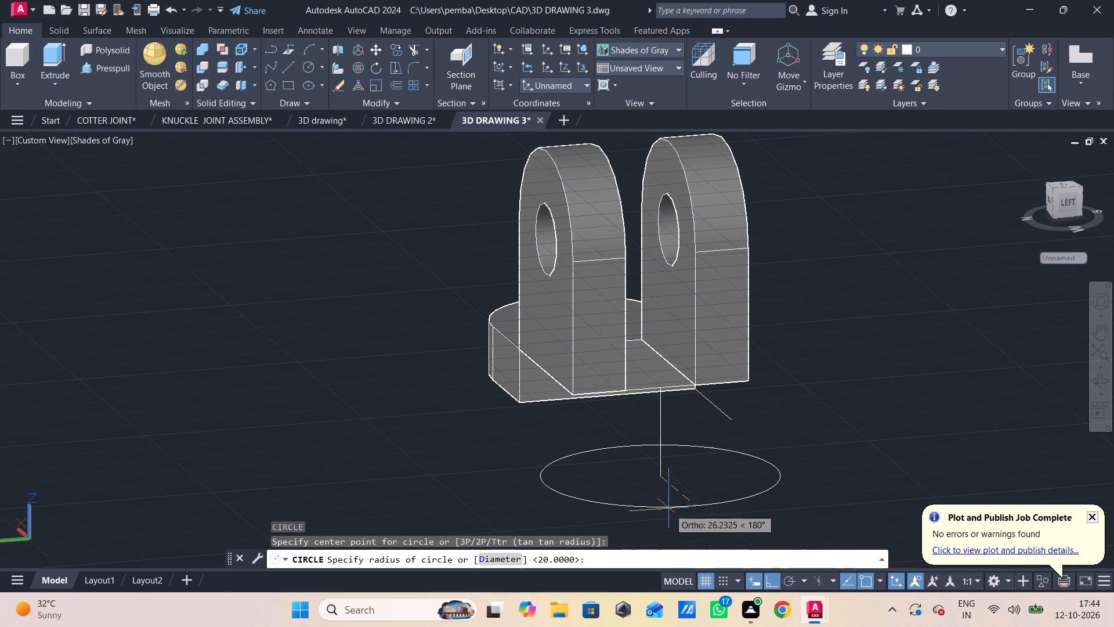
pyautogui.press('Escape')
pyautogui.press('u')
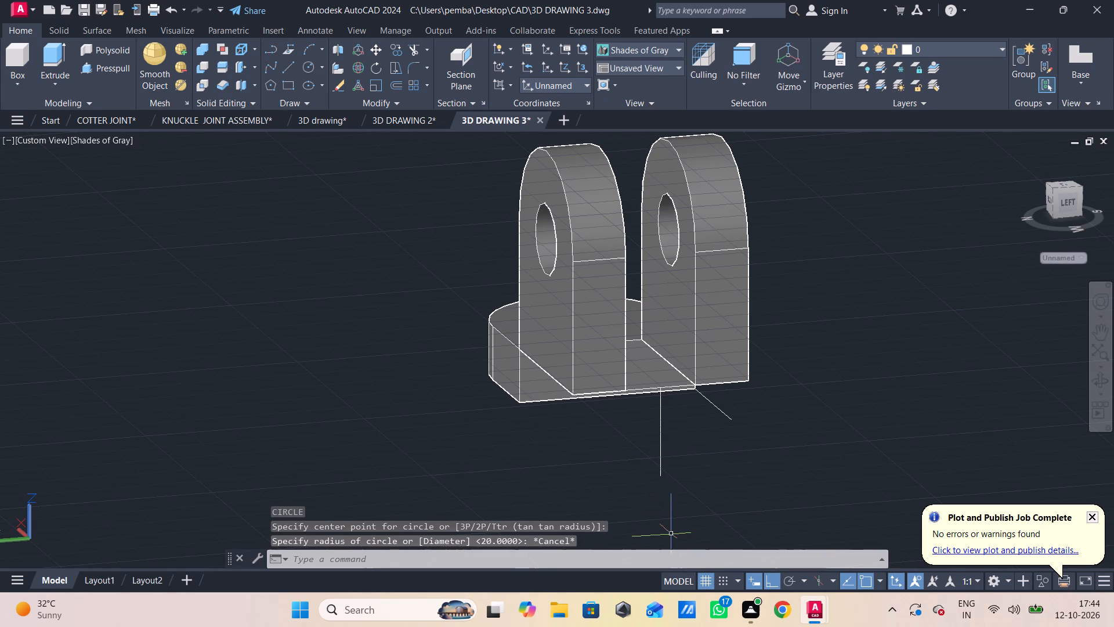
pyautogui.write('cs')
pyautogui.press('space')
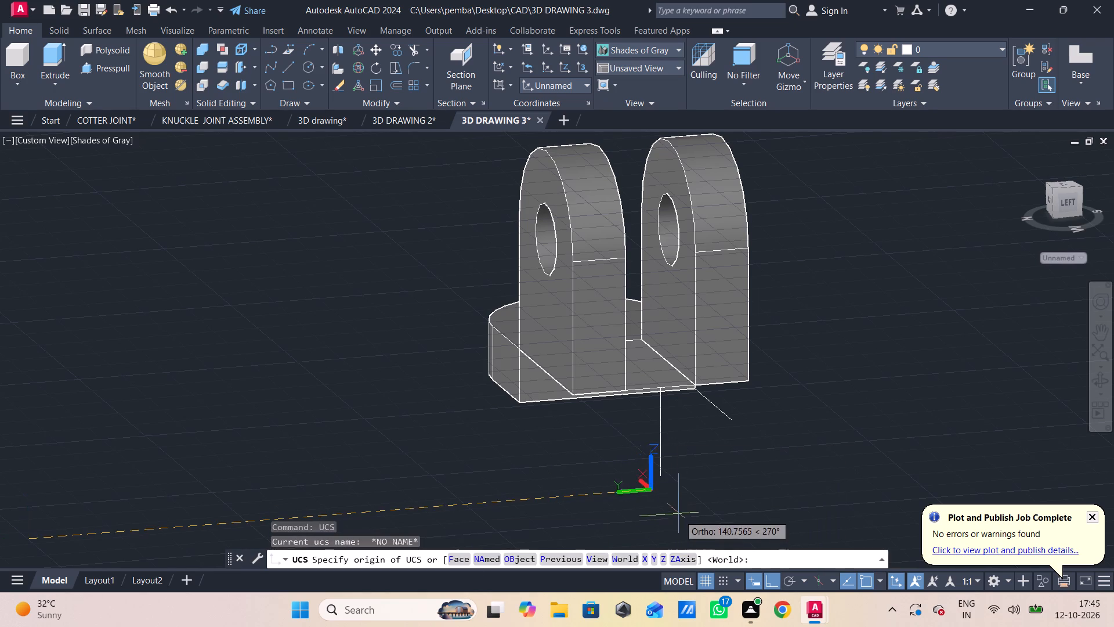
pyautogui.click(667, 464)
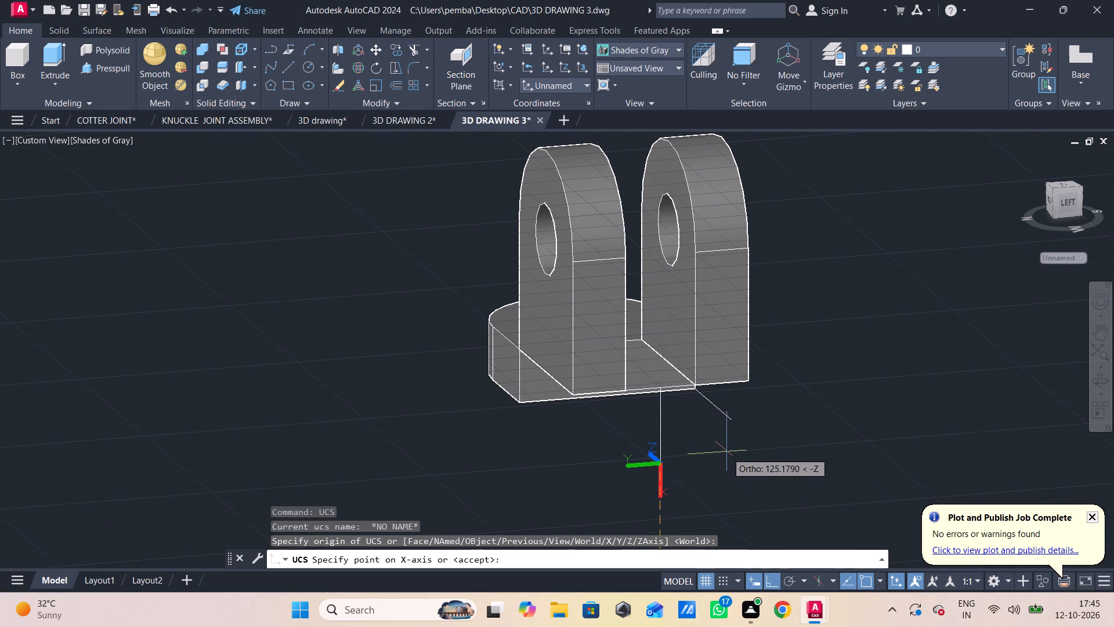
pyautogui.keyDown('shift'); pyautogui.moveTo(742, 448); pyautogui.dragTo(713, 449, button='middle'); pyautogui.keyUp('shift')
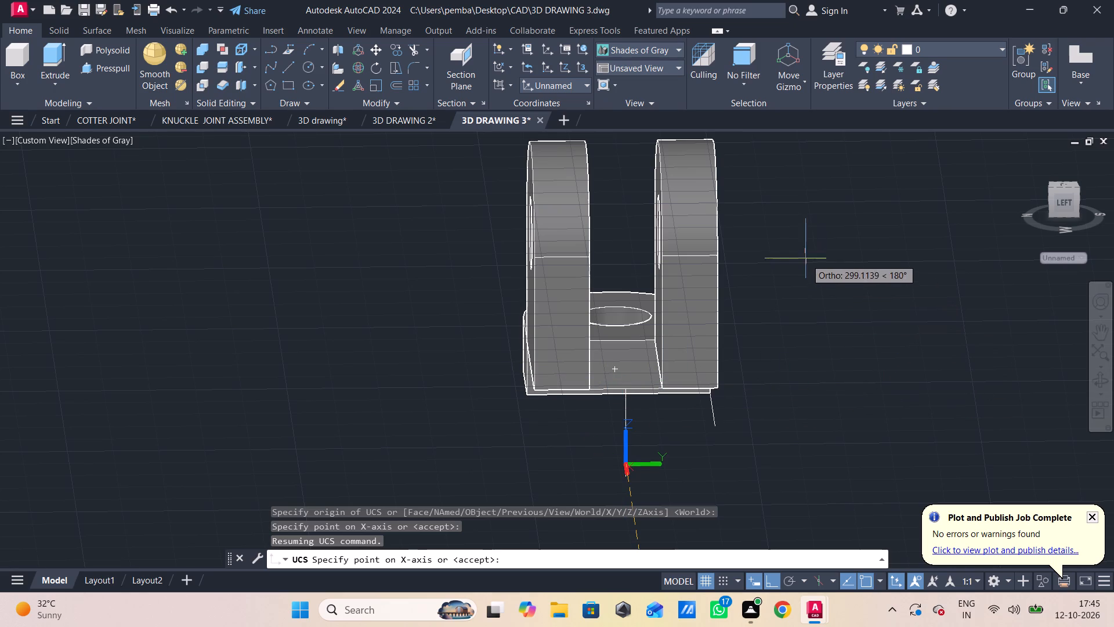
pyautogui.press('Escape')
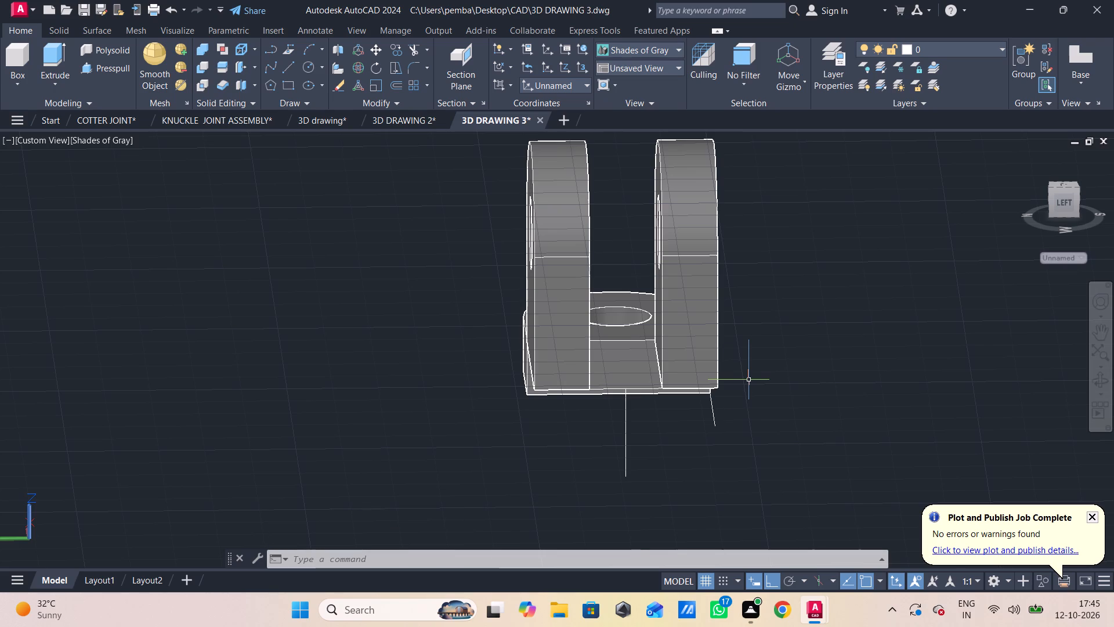
# Switch the model to the preset Left view.
pyautogui.click(40, 144)
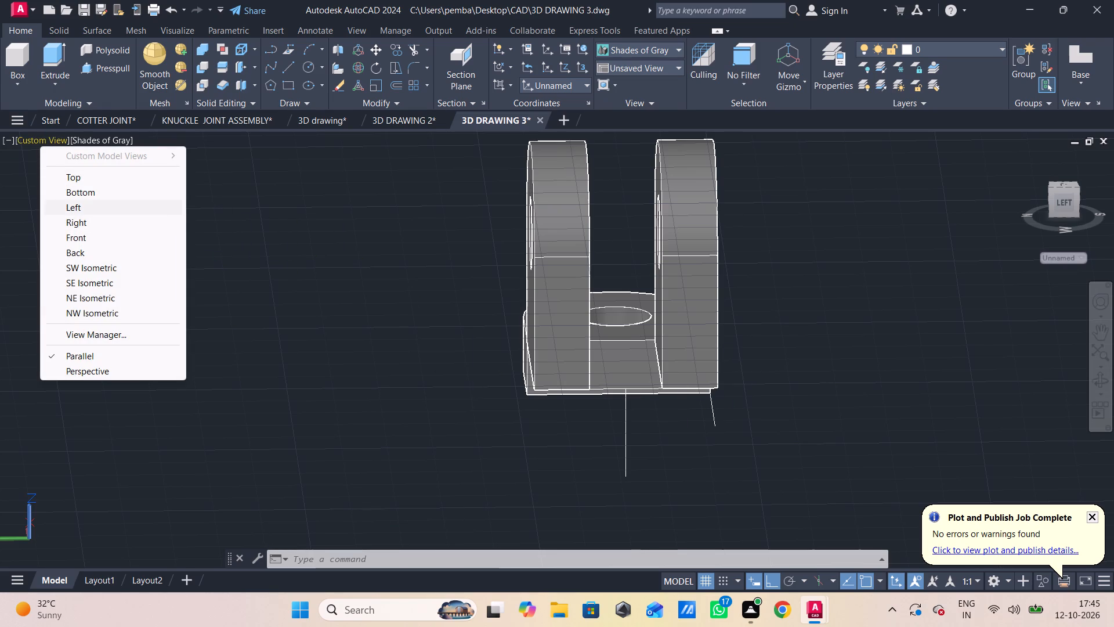
pyautogui.click(79, 209)
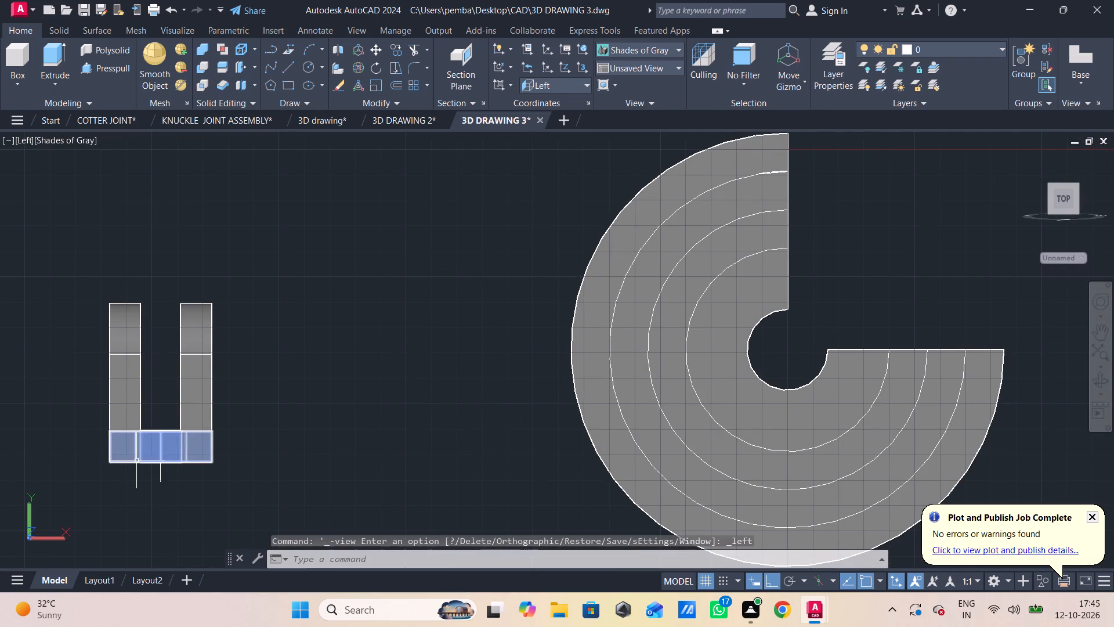
# Draw a circle of radius 8 centred on the lower end of the 20-long vertical line below the plates.
pyautogui.scroll(4, 137, 460)
pyautogui.moveTo(150, 463); pyautogui.dragTo(244, 388, button='middle')
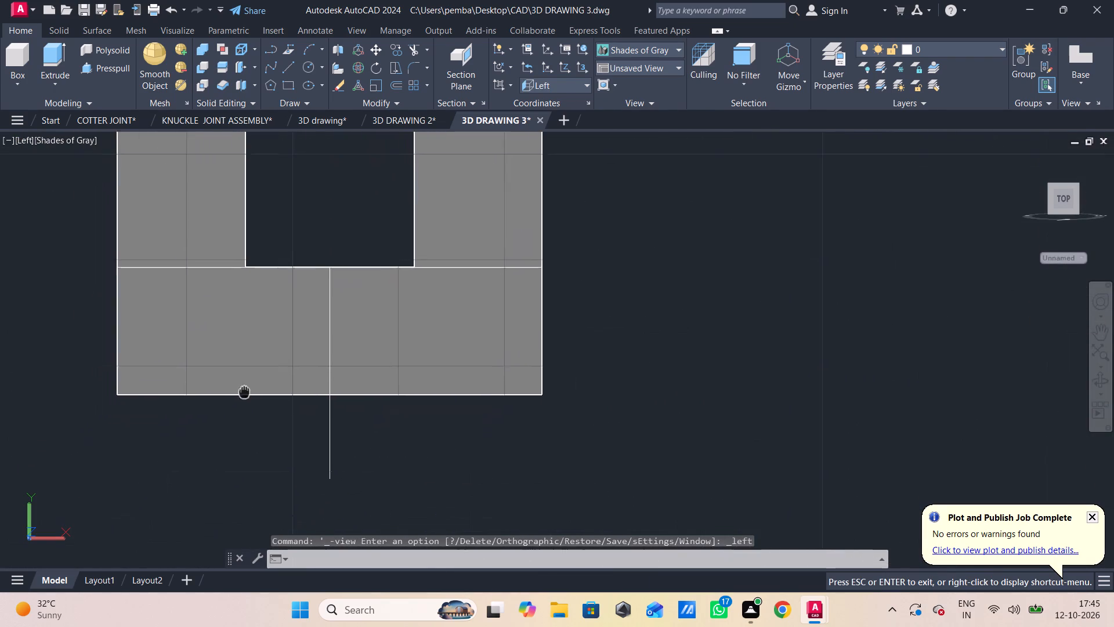
pyautogui.moveTo(244, 388); pyautogui.dragTo(254, 368, button='middle')
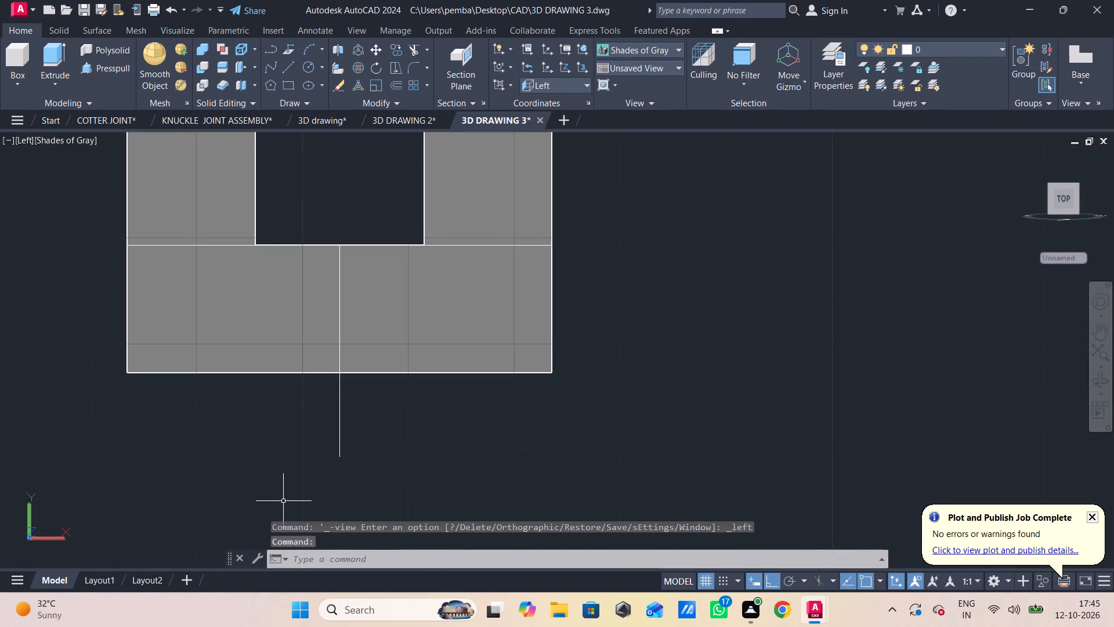
pyautogui.write('c')
pyautogui.press('space')
pyautogui.click(337, 460)
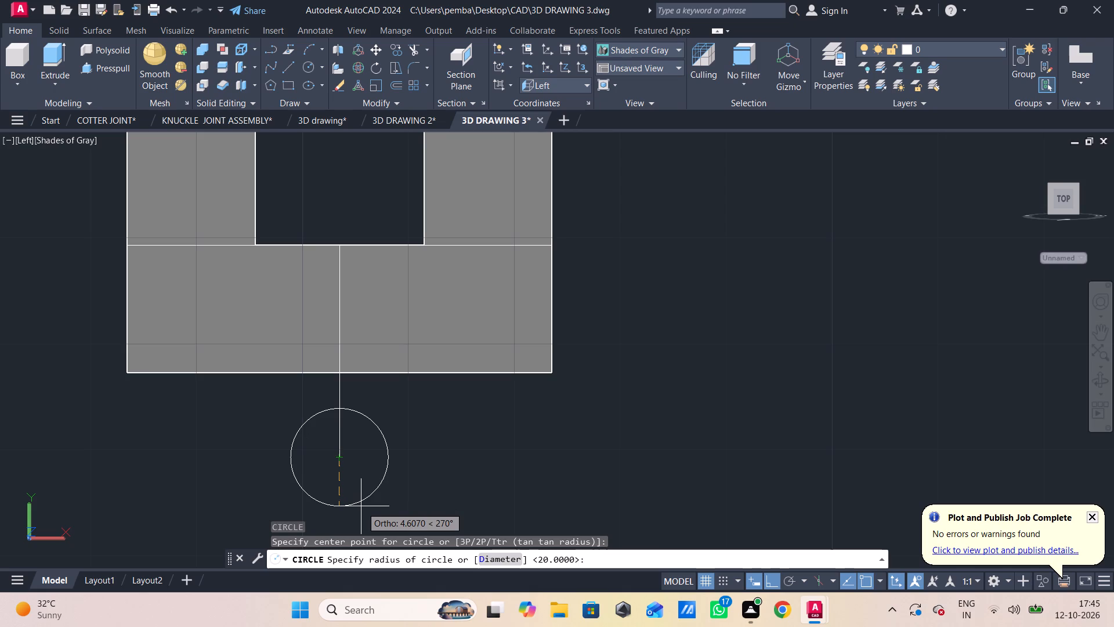
pyautogui.press('8')
pyautogui.press('Return')
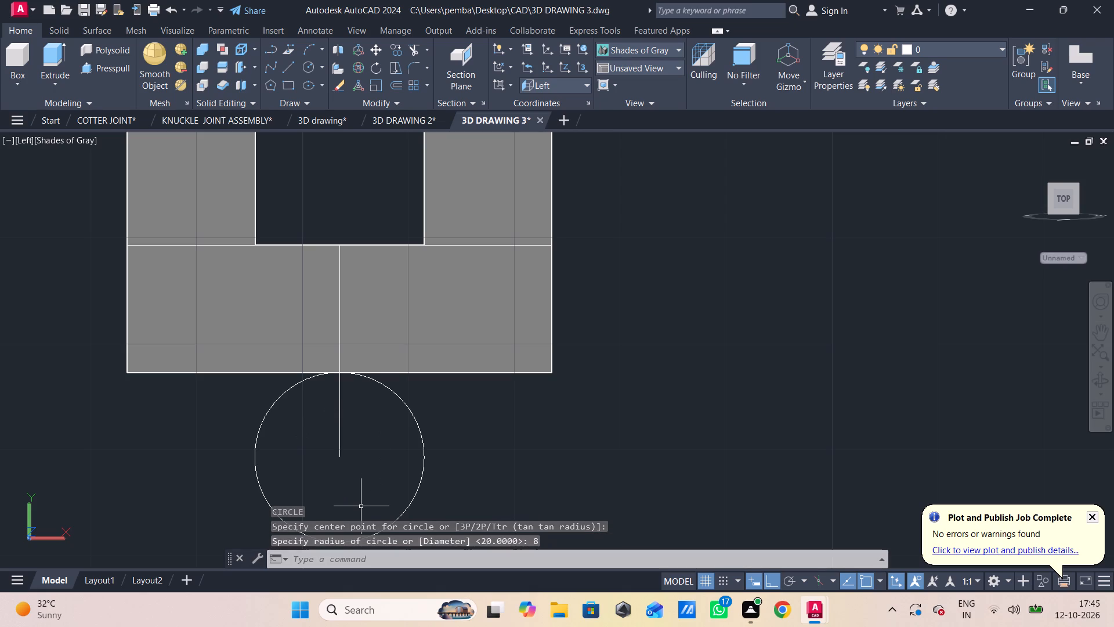
# Draw a concentric circle of radius 20 about the same lower end of the vertical line.
pyautogui.press('space')
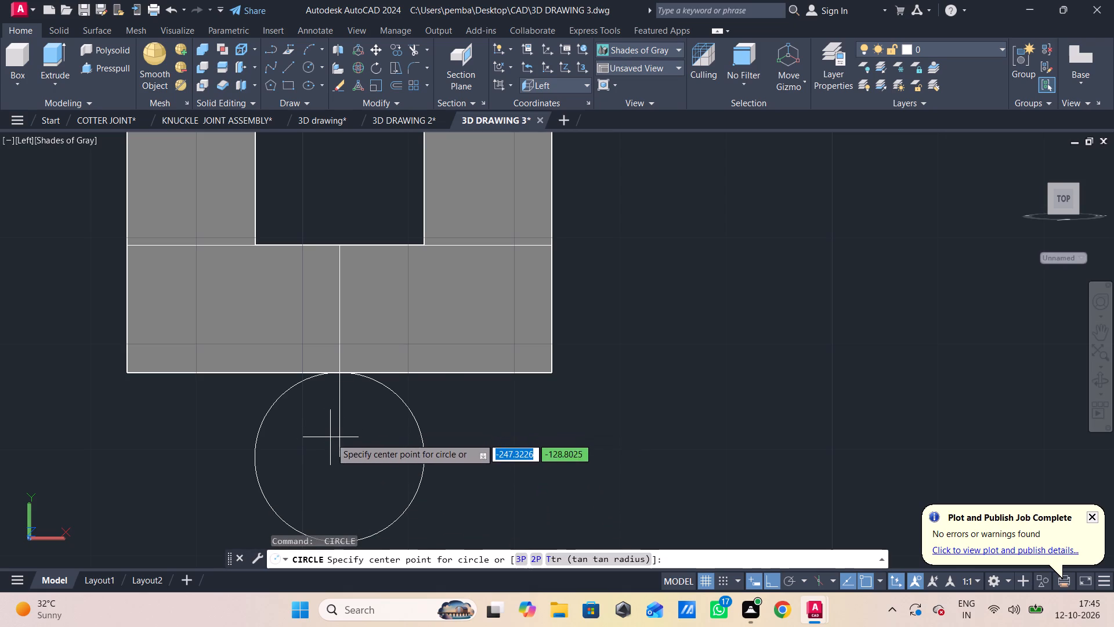
pyautogui.click(337, 457)
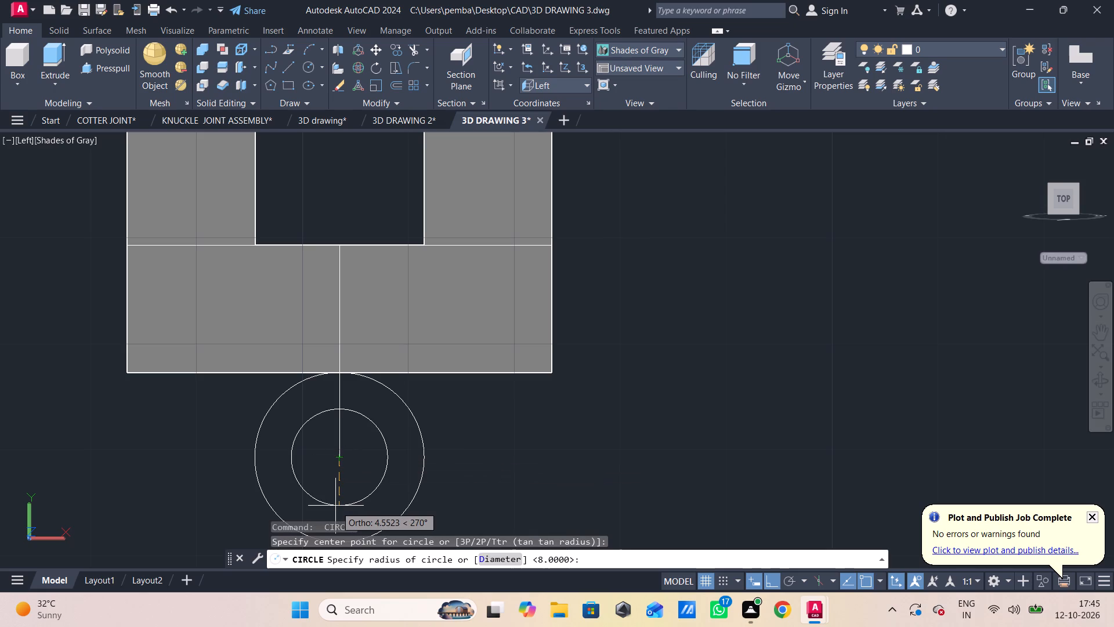
pyautogui.write('20')
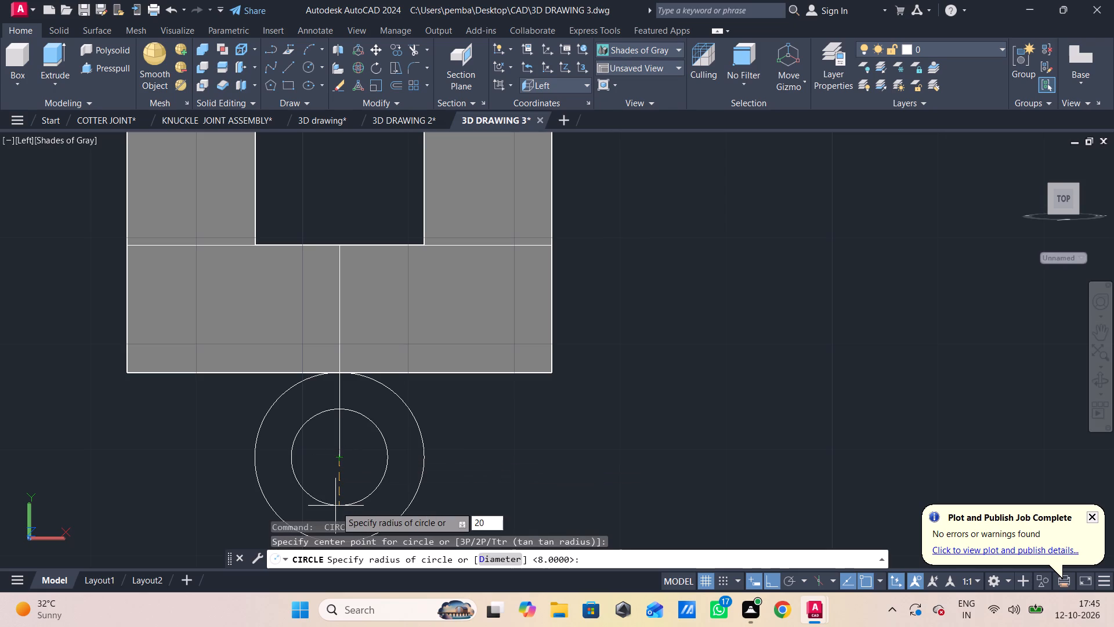
pyautogui.press('Return')
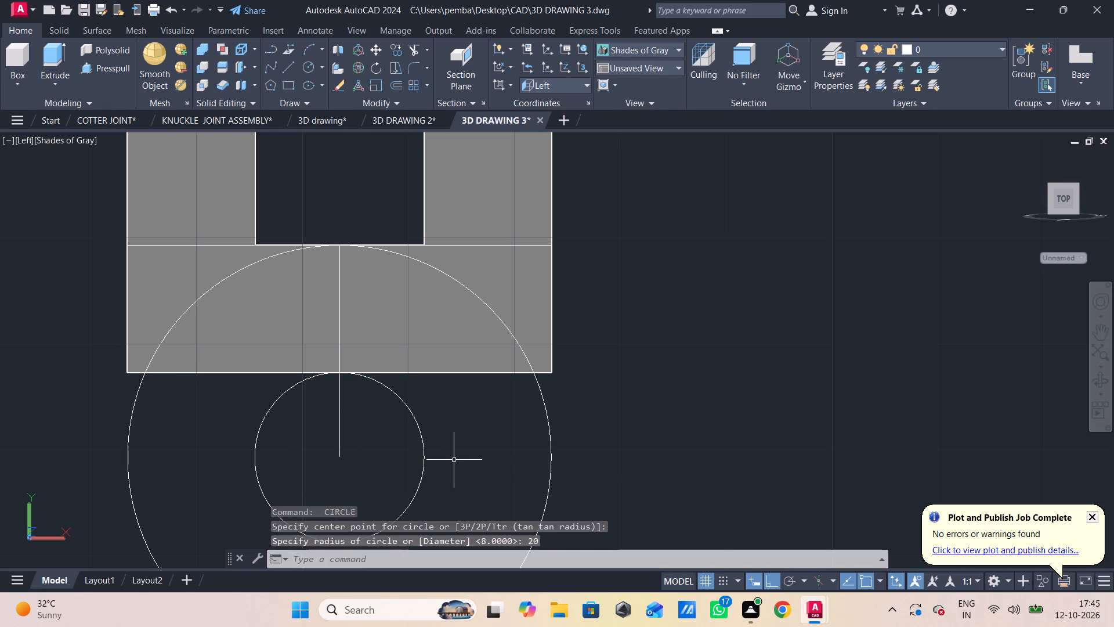
# Erase the two stray parallel lines lying in open space away from the plates and the base.
pyautogui.keyDown('shift'); pyautogui.moveTo(612, 445); pyautogui.dragTo(535, 456, button='middle'); pyautogui.keyUp('shift')
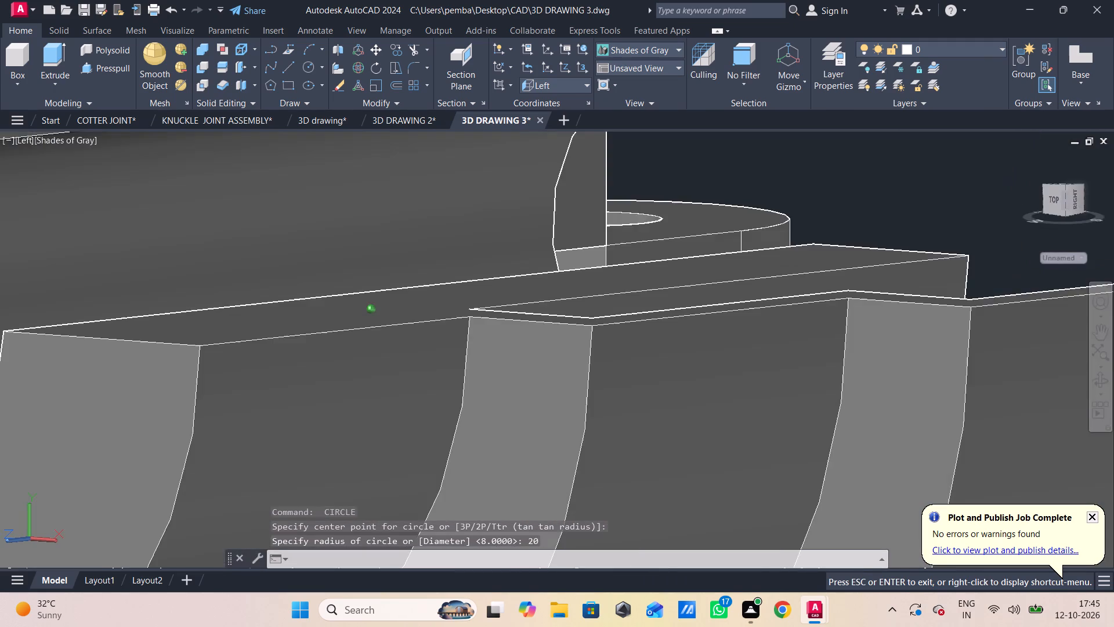
pyautogui.keyDown('shift'); pyautogui.moveTo(535, 456); pyautogui.dragTo(550, 449, button='middle'); pyautogui.keyUp('shift')
pyautogui.scroll(-2, 550, 449)
pyautogui.keyDown('shift'); pyautogui.moveTo(548, 451); pyautogui.dragTo(801, 485, button='middle'); pyautogui.keyUp('shift')
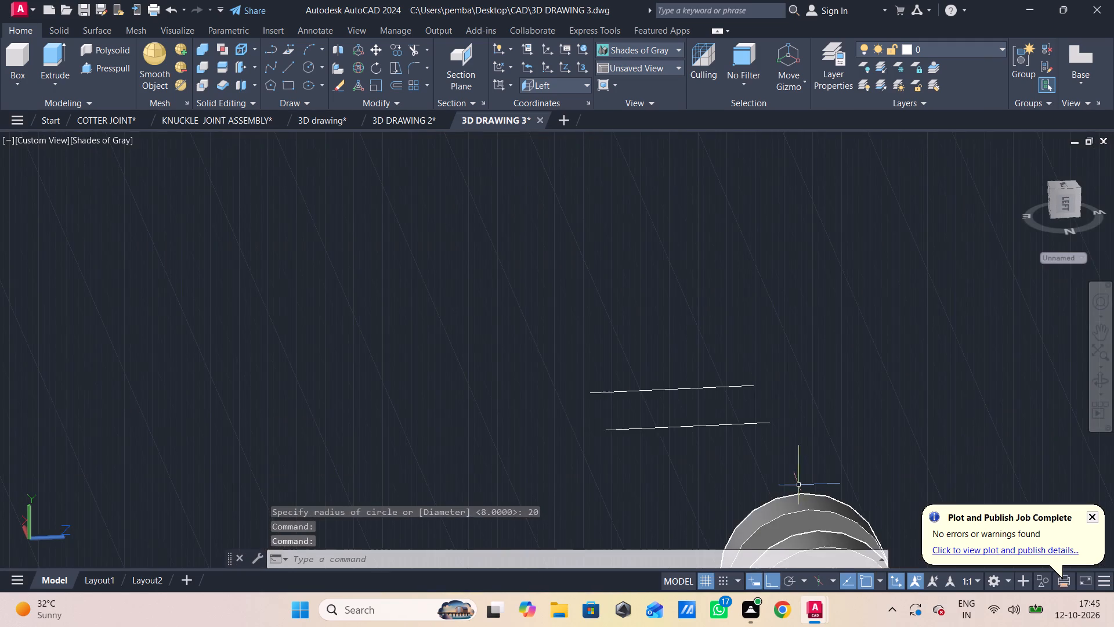
pyautogui.scroll(-1, 794, 484)
pyautogui.moveTo(786, 487); pyautogui.dragTo(652, 250, button='middle')
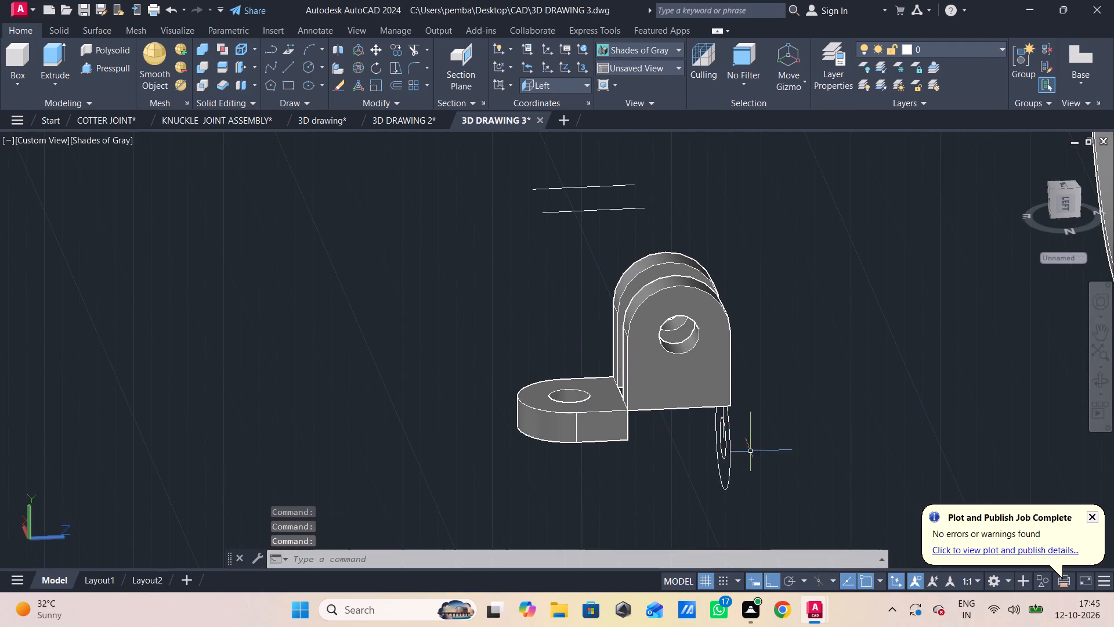
pyautogui.moveTo(792, 441); pyautogui.dragTo(672, 416, button='middle')
pyautogui.keyDown('shift'); pyautogui.moveTo(685, 431); pyautogui.dragTo(568, 409, button='middle'); pyautogui.keyUp('shift')
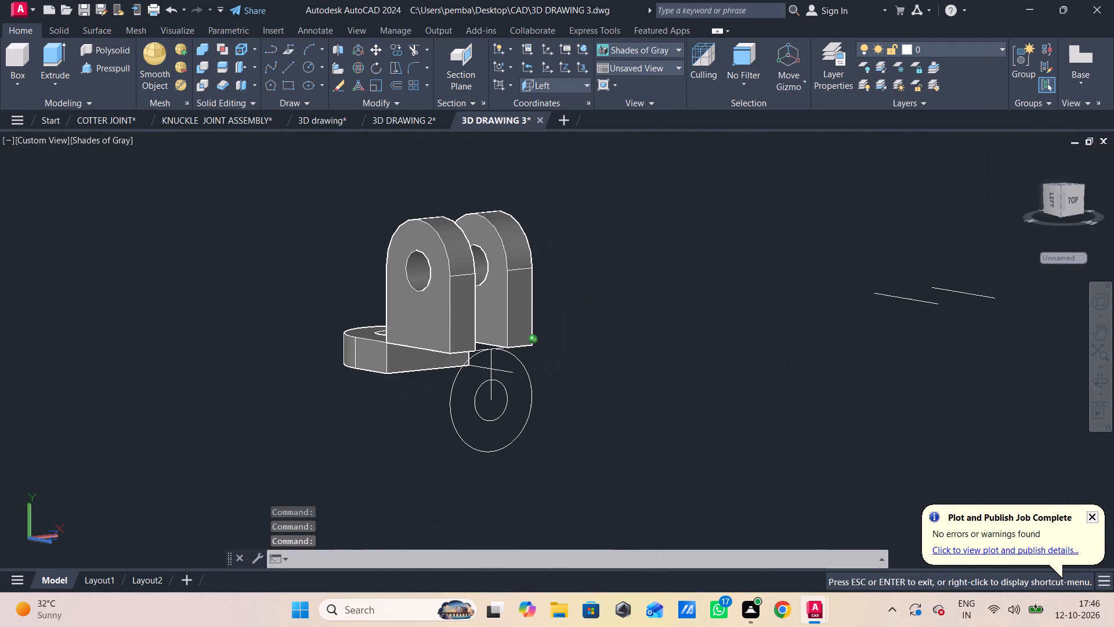
pyautogui.keyDown('shift'); pyautogui.moveTo(568, 409); pyautogui.dragTo(558, 403, button='middle'); pyautogui.keyUp('shift')
pyautogui.keyDown('shift'); pyautogui.scroll(2, 547, 416); pyautogui.keyUp('shift')
pyautogui.keyDown('shift'); pyautogui.scroll(-1, 602, 415); pyautogui.keyUp('shift')
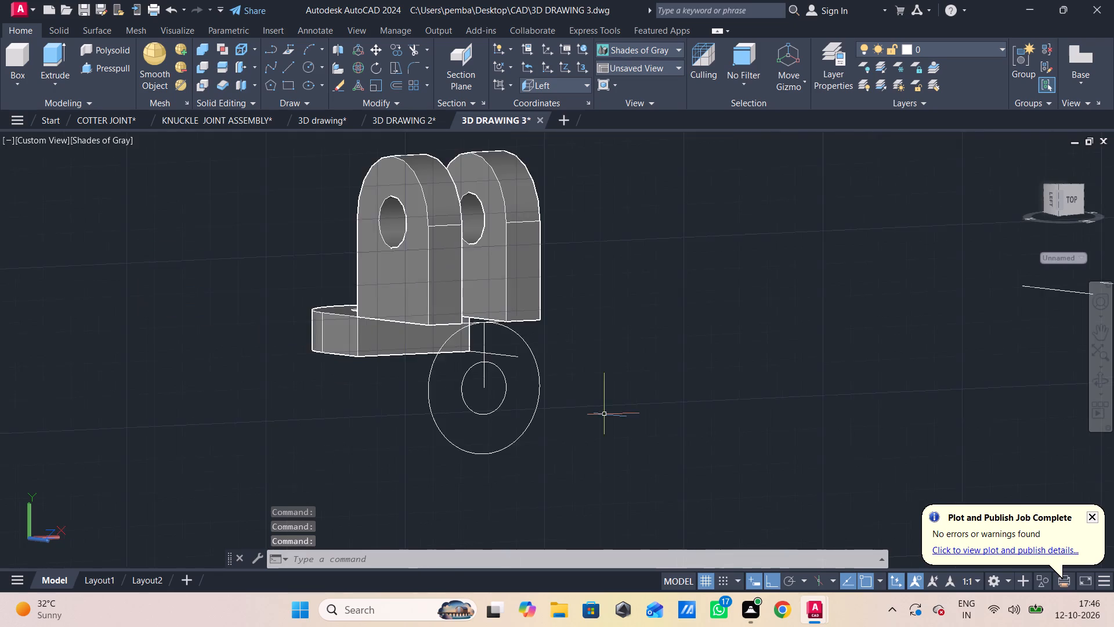
pyautogui.keyDown('shift'); pyautogui.moveTo(612, 417); pyautogui.dragTo(650, 438, button='middle'); pyautogui.keyUp('shift')
pyautogui.click(980, 166)
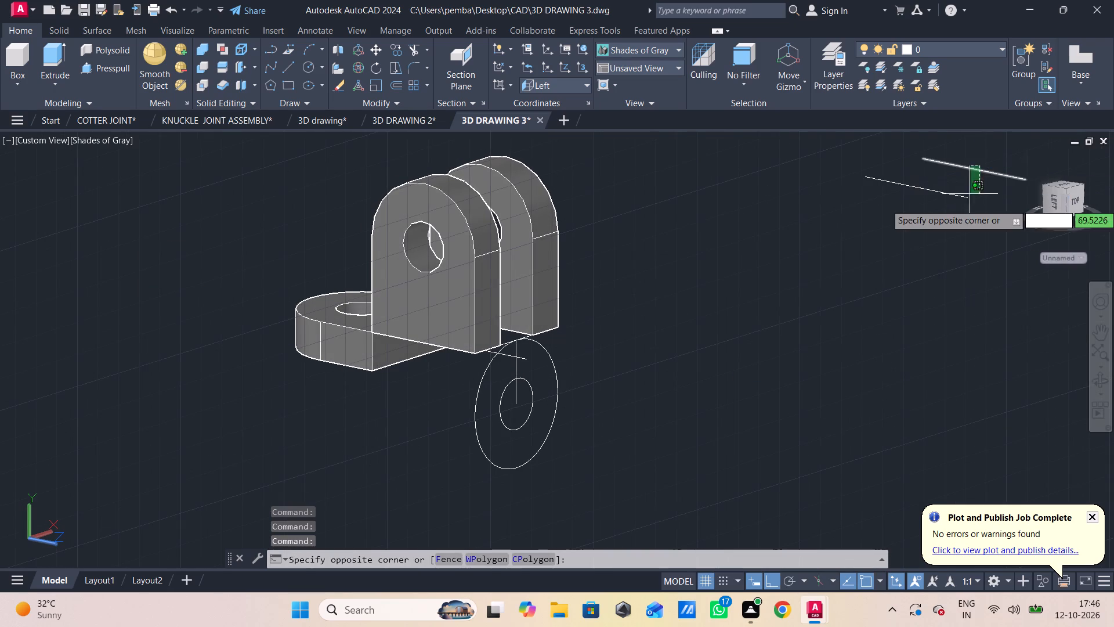
pyautogui.click(954, 215)
pyautogui.press('Delete')
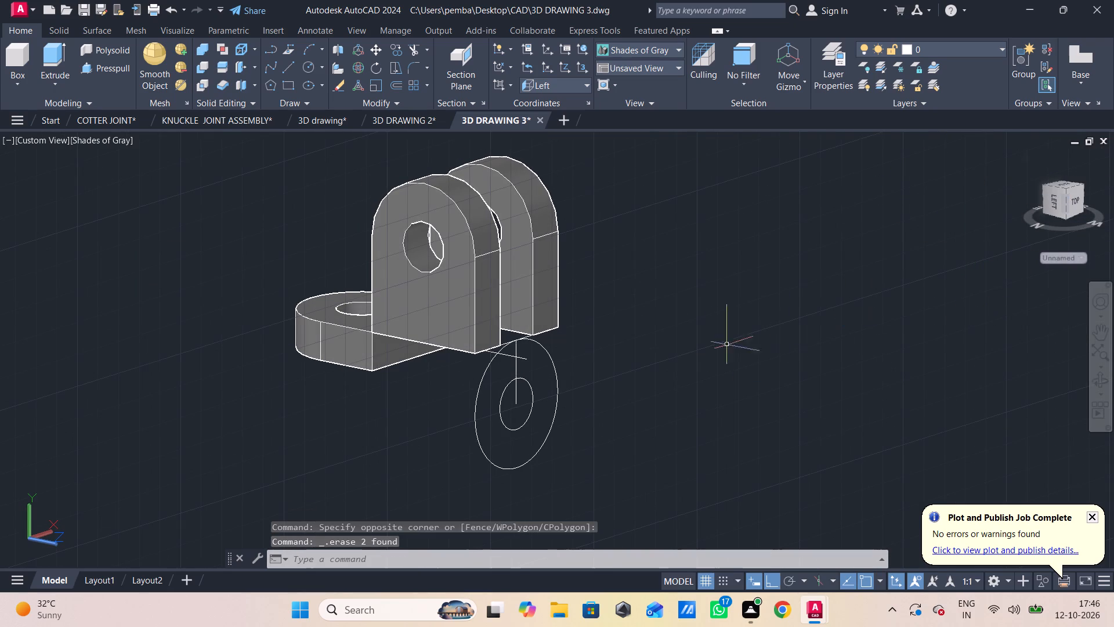
# Move the large stepped C-shaped solid farther away along the X axis, clear of the plates and circles.
pyautogui.scroll(2, 563, 431)
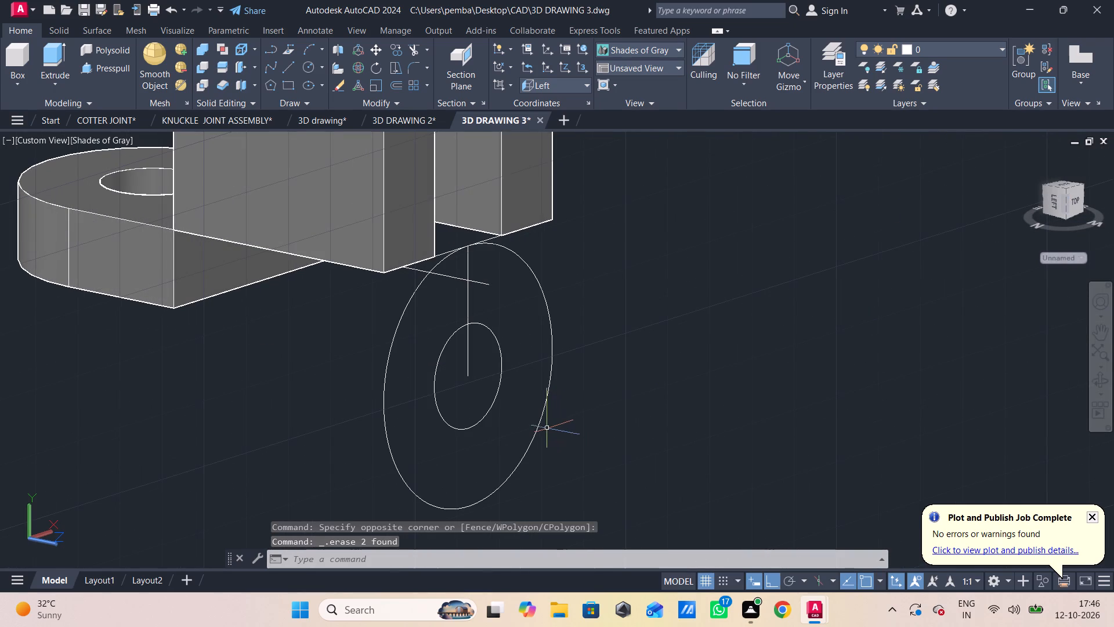
pyautogui.keyDown('shift'); pyautogui.moveTo(654, 409); pyautogui.dragTo(463, 394, button='middle'); pyautogui.keyUp('shift')
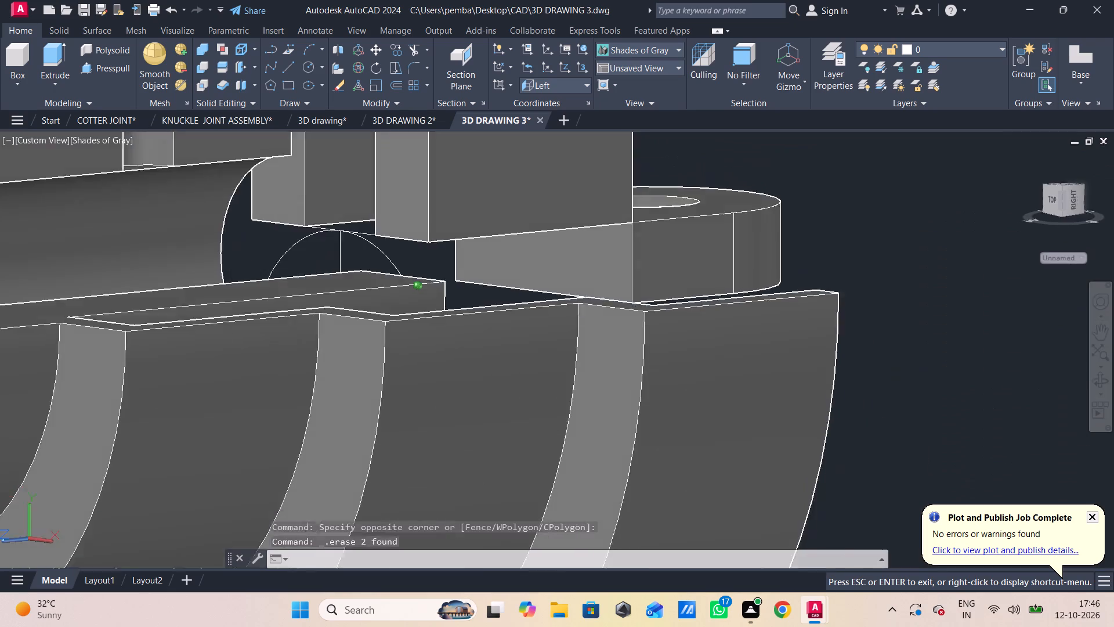
pyautogui.keyDown('shift'); pyautogui.moveTo(463, 394); pyautogui.dragTo(501, 405, button='middle'); pyautogui.keyUp('shift')
pyautogui.scroll(-2, 539, 391)
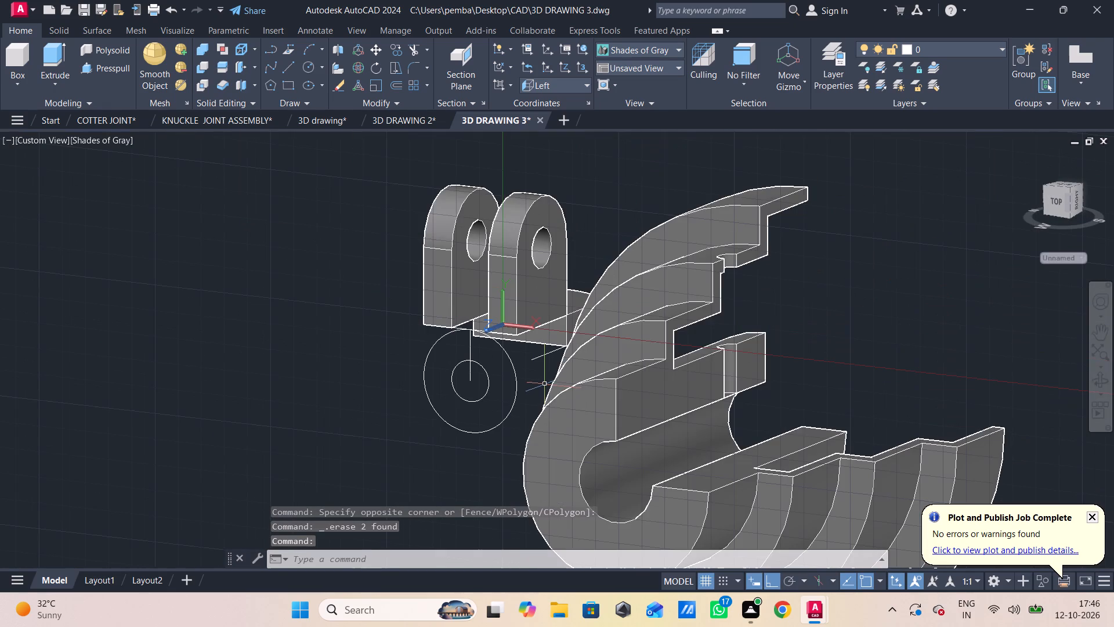
pyautogui.keyDown('shift'); pyautogui.moveTo(546, 384); pyautogui.dragTo(563, 384, button='middle'); pyautogui.keyUp('shift')
pyautogui.scroll(-1, 566, 381)
pyautogui.middleClick(566, 380)
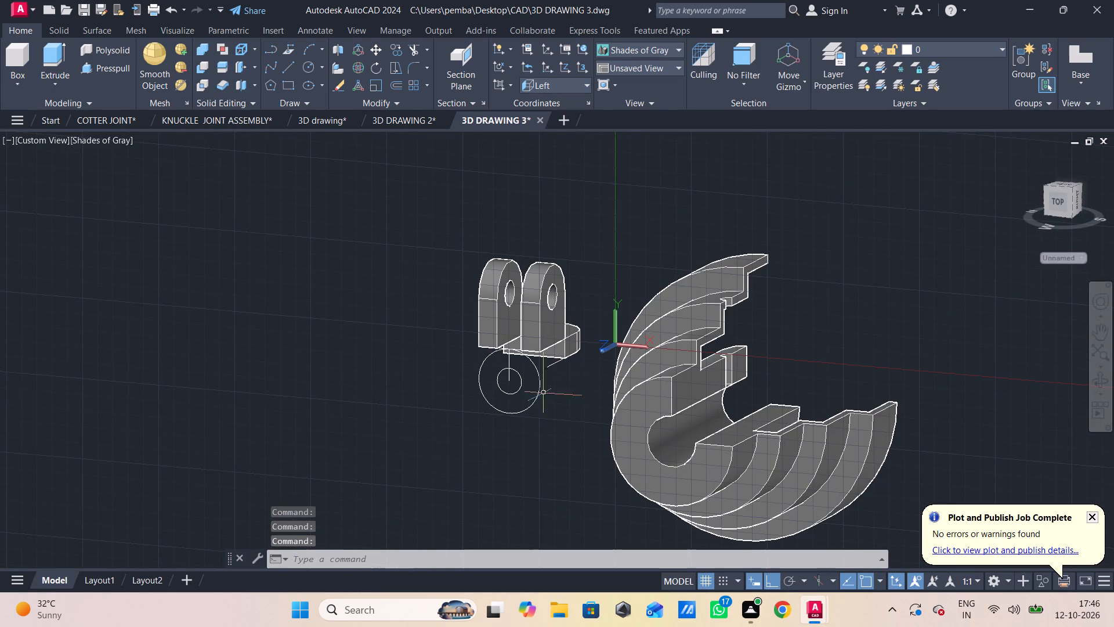
pyautogui.moveTo(963, 187); pyautogui.dragTo(975, 226)
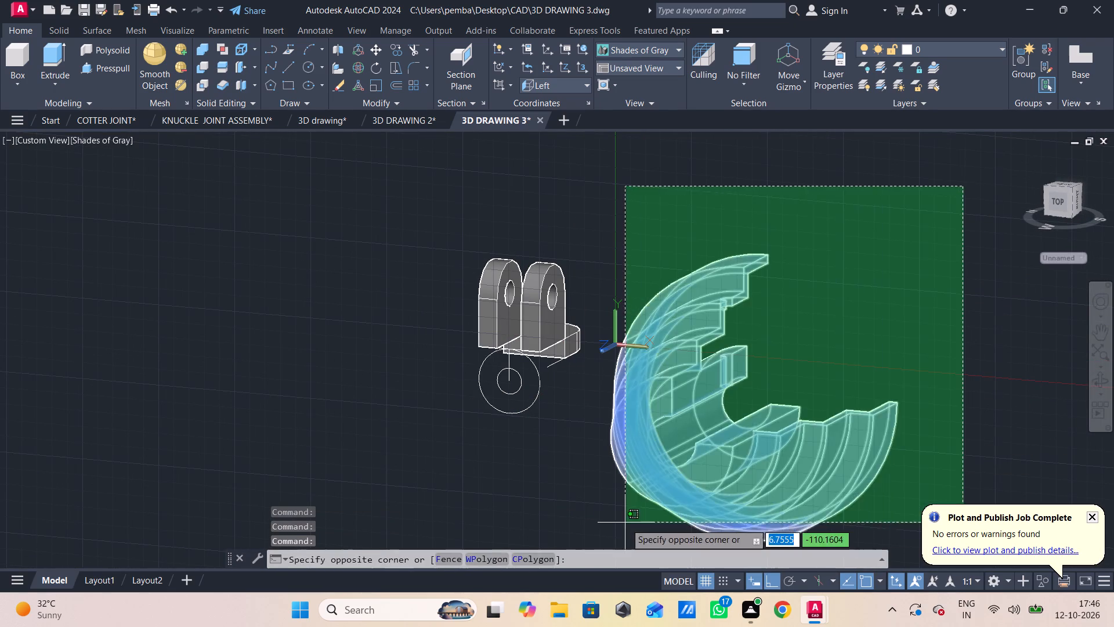
pyautogui.click(625, 523)
pyautogui.press('m')
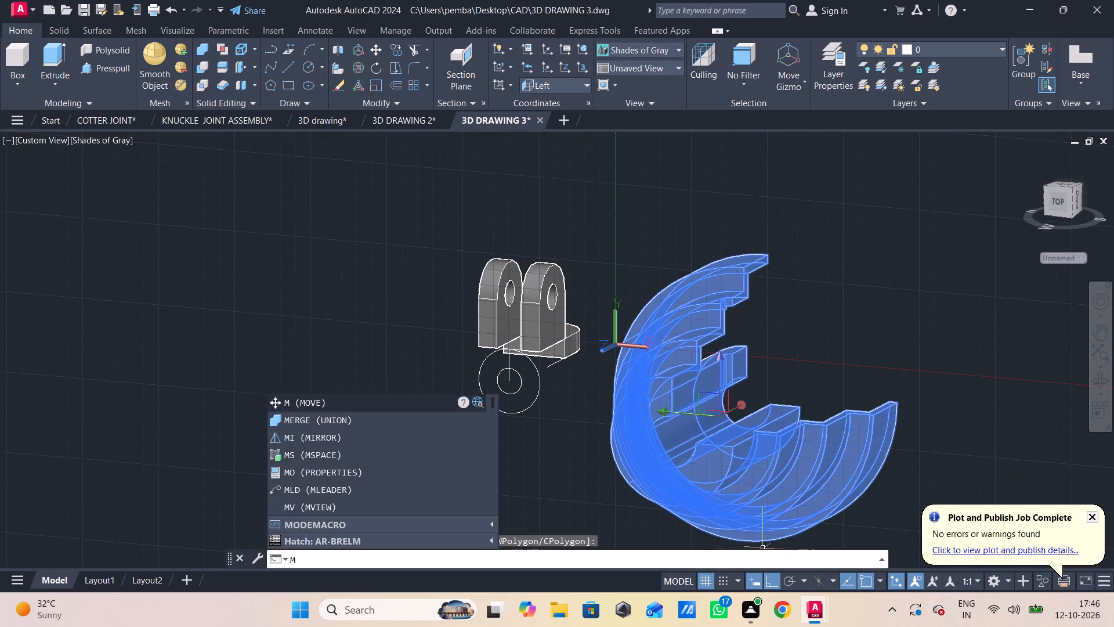
pyautogui.press('space')
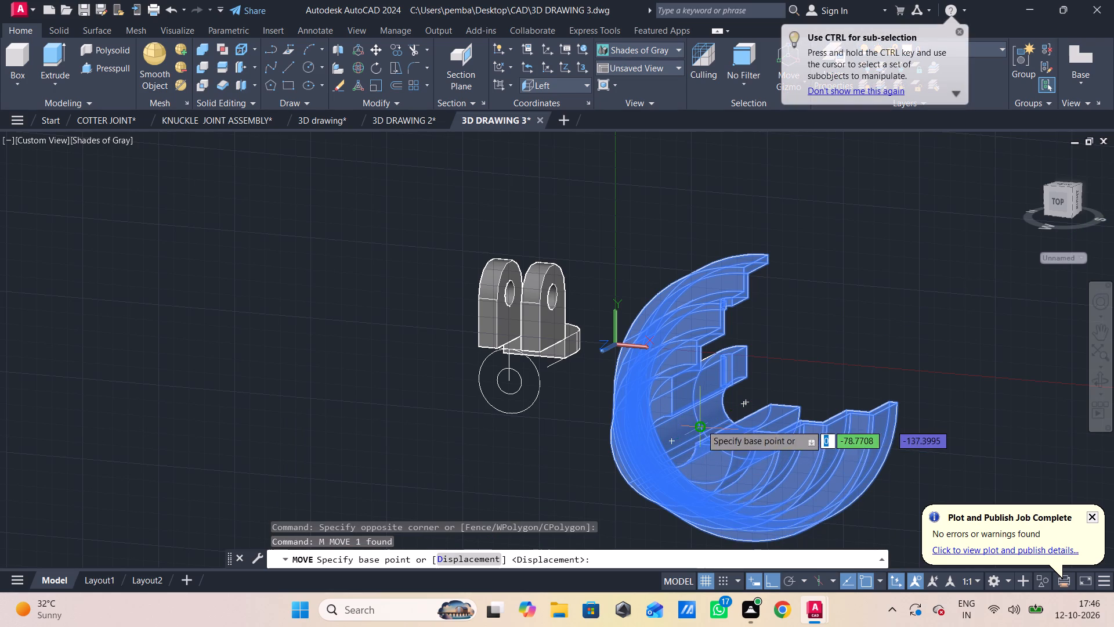
pyautogui.click(701, 424)
pyautogui.click(965, 427)
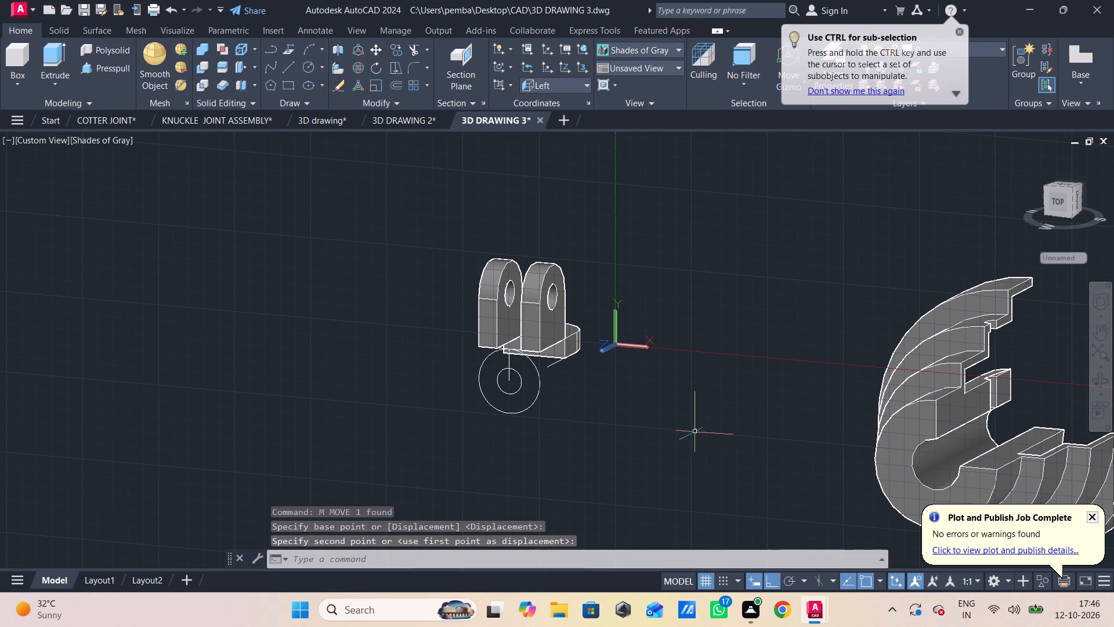
pyautogui.press('Escape')
# Start a line from the radius-20 circle's side quadrant directly below the south plate's outer edge.
pyautogui.scroll(4, 623, 421)
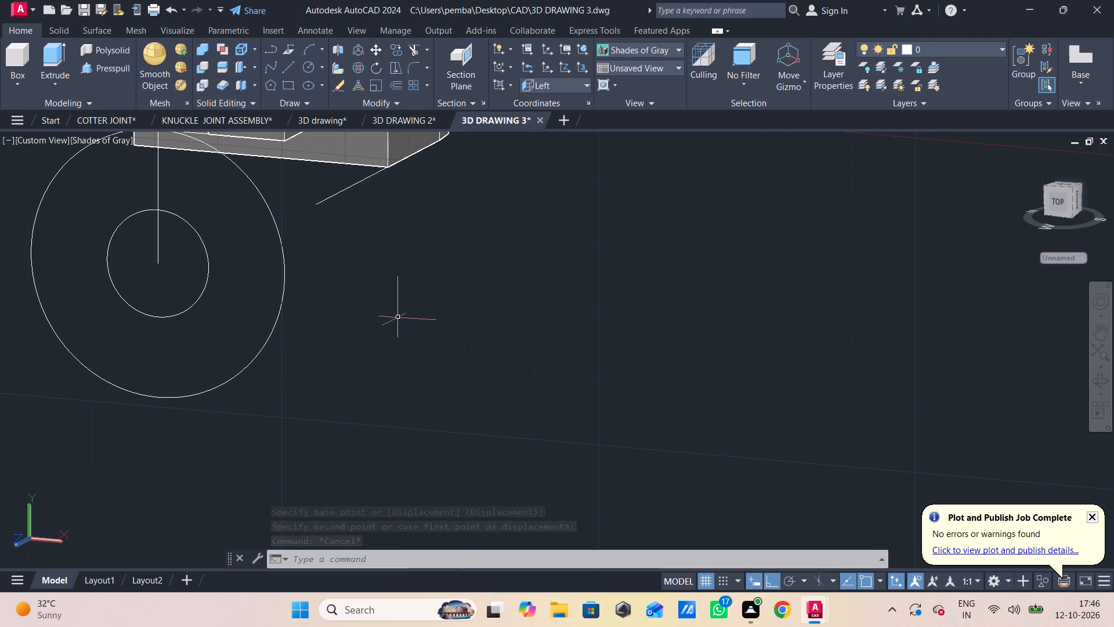
pyautogui.scroll(-1, 398, 318)
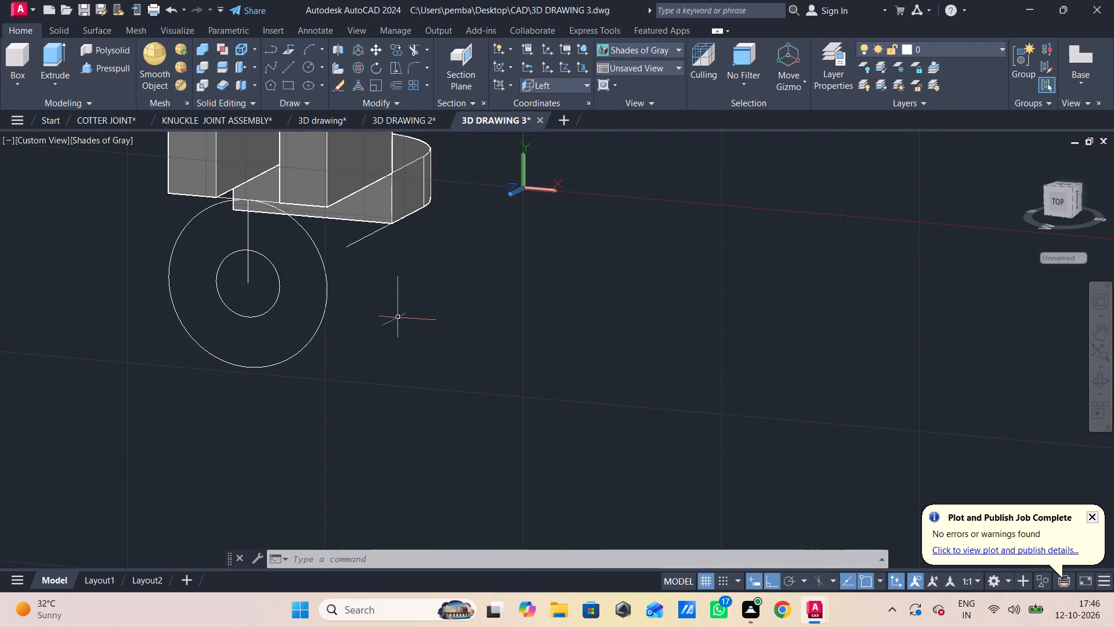
pyautogui.press('l')
pyautogui.press('space')
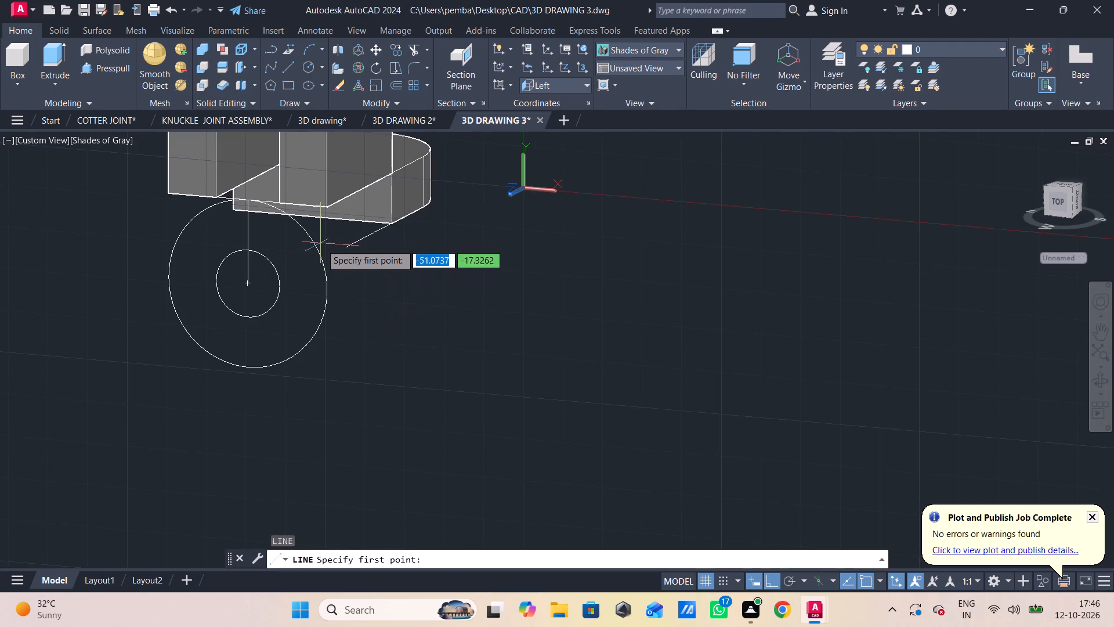
pyautogui.click(325, 288)
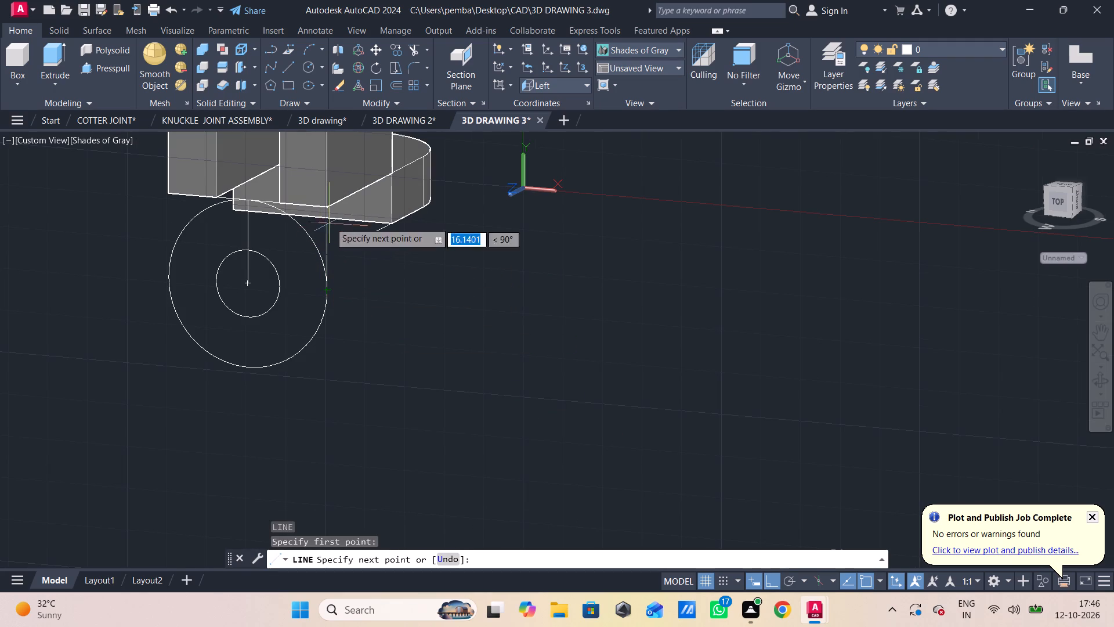
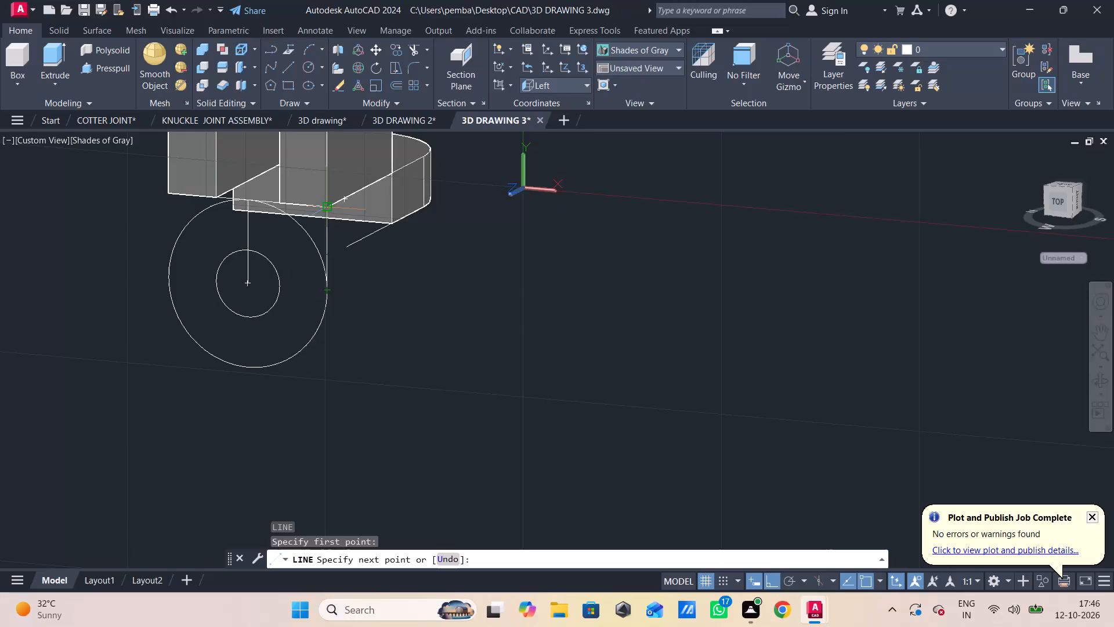
# End the line at the south plate's lower corner directly above the circle's quadrant.
pyautogui.click(324, 206)
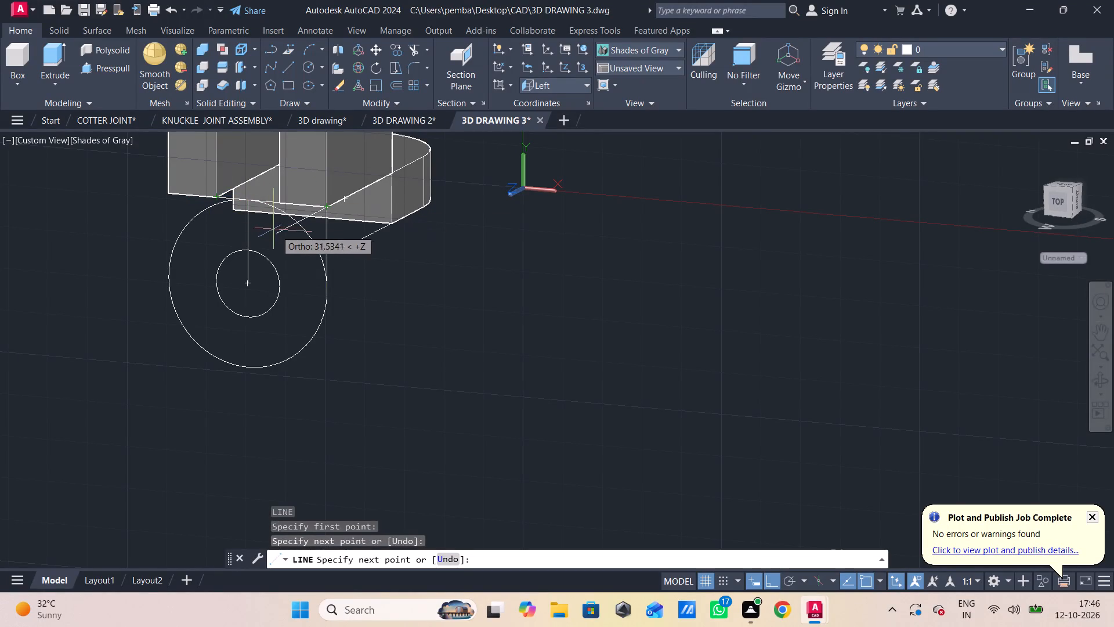
pyautogui.press('Escape')
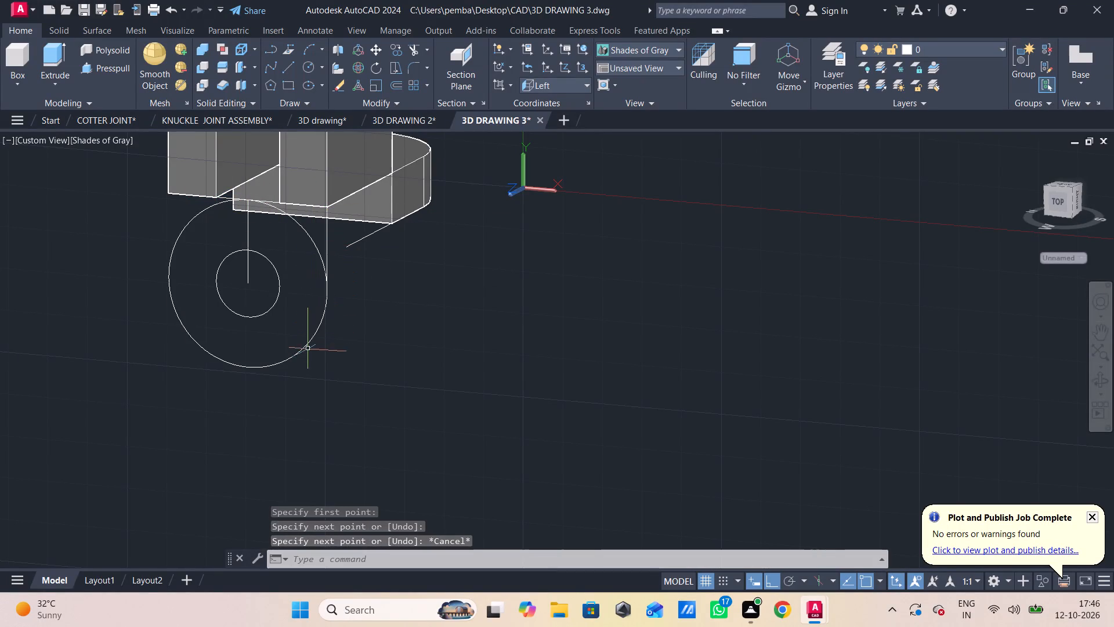
# Draw a vertical line from the radius-20 circle's opposite side quadrant up to the plate's other lower corner.
pyautogui.write("l'")
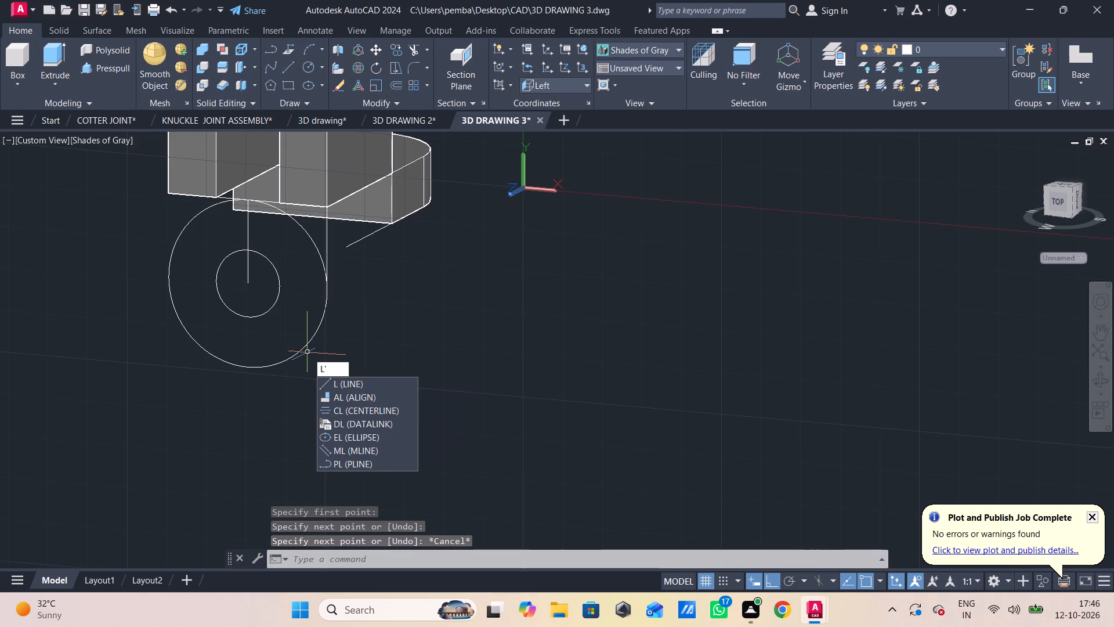
pyautogui.press('BackSpace')
pyautogui.press('Return')
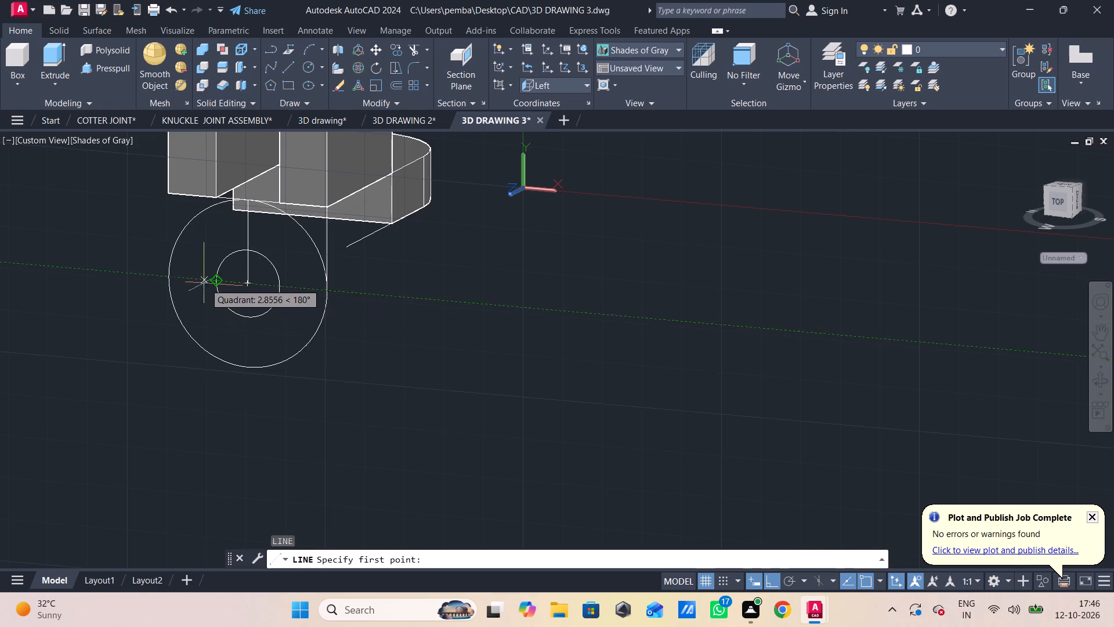
pyautogui.click(172, 280)
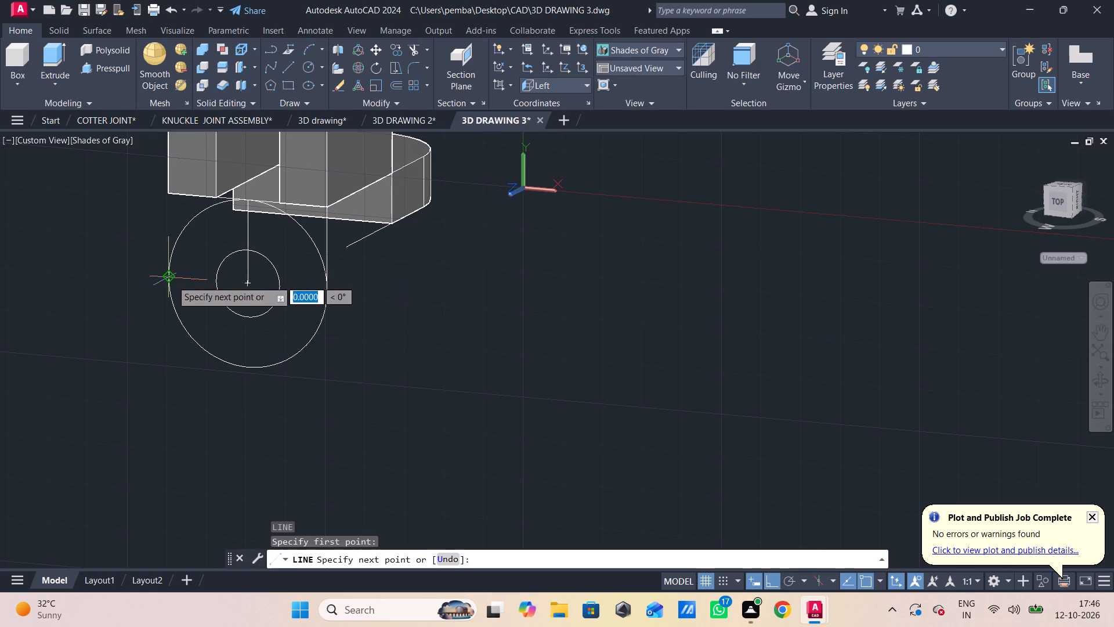
pyautogui.click(170, 196)
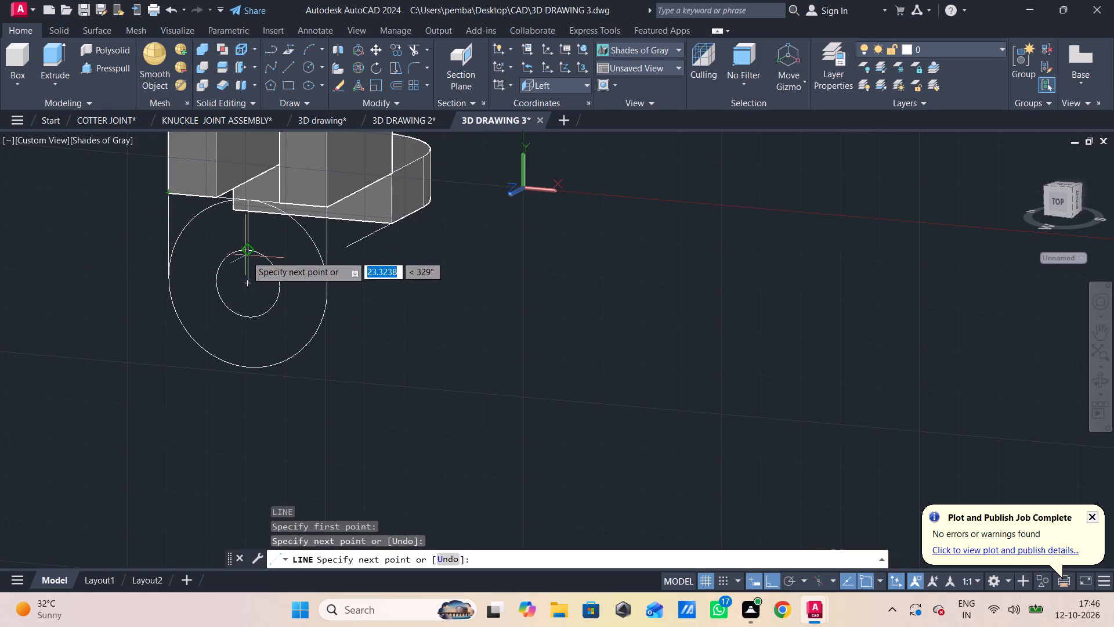
pyautogui.press('Escape')
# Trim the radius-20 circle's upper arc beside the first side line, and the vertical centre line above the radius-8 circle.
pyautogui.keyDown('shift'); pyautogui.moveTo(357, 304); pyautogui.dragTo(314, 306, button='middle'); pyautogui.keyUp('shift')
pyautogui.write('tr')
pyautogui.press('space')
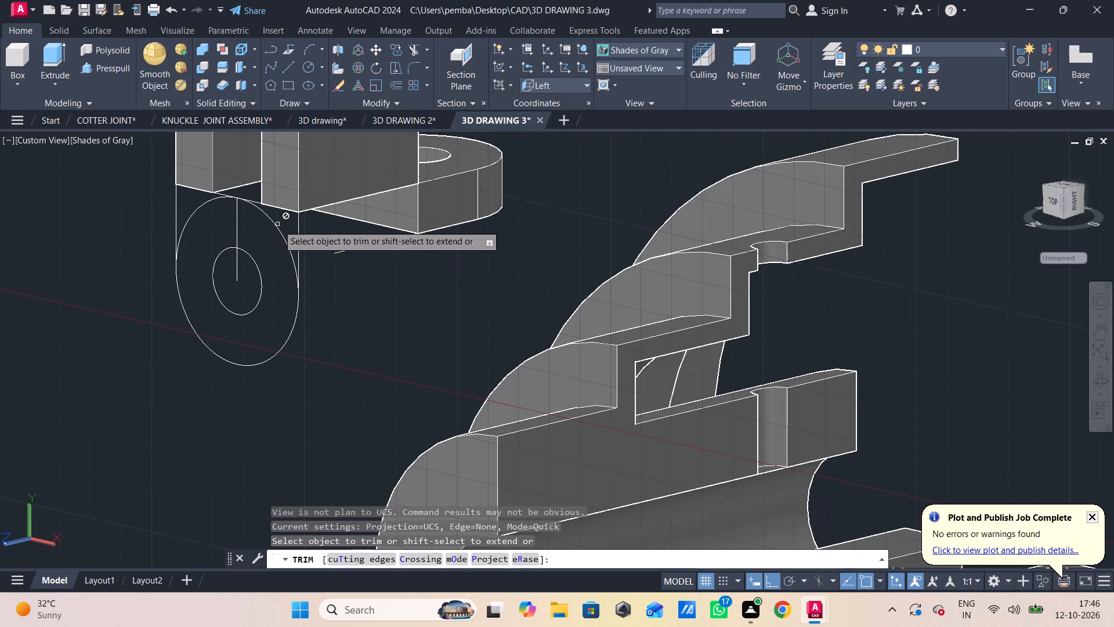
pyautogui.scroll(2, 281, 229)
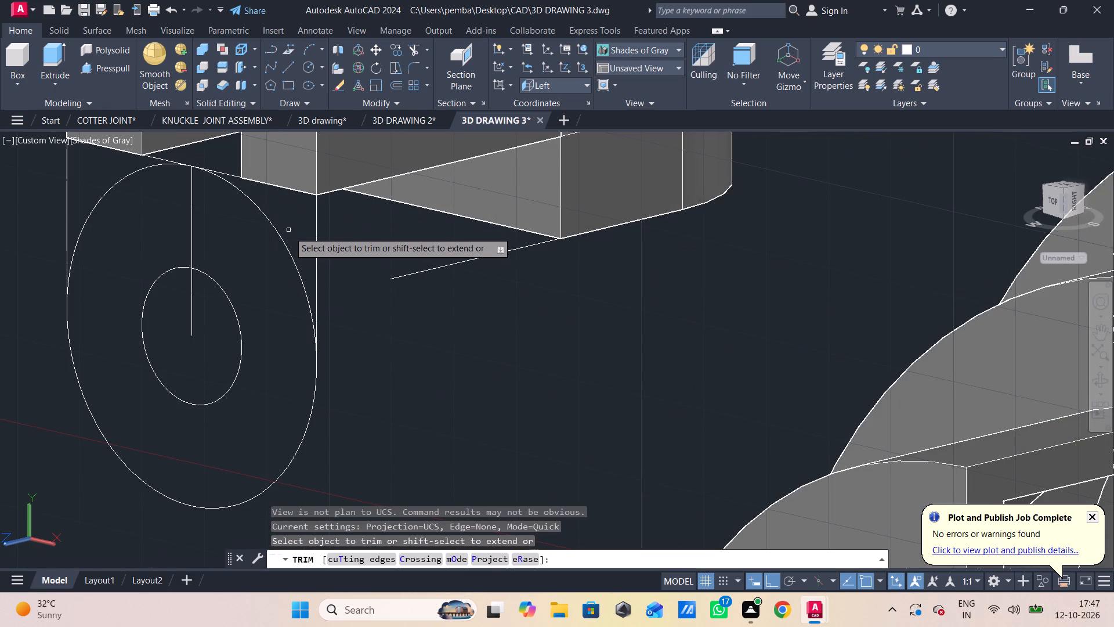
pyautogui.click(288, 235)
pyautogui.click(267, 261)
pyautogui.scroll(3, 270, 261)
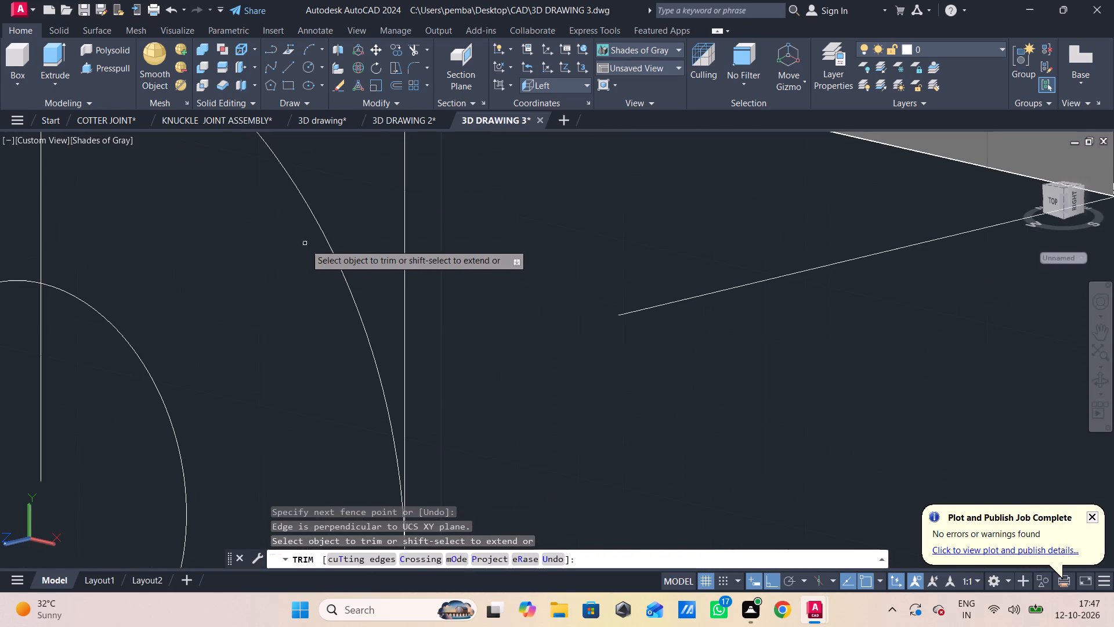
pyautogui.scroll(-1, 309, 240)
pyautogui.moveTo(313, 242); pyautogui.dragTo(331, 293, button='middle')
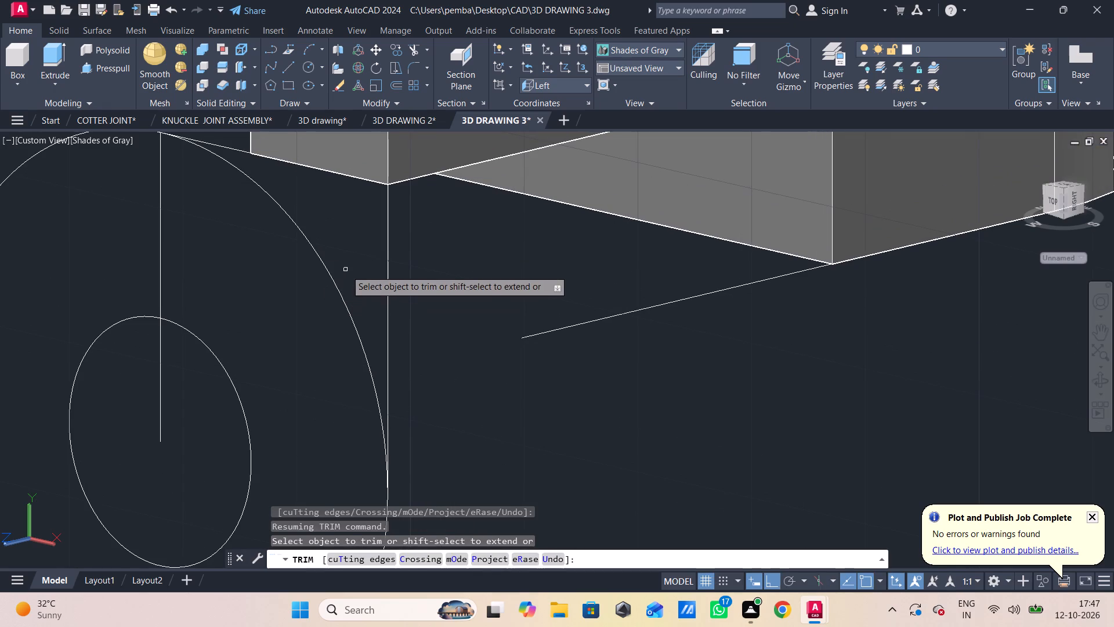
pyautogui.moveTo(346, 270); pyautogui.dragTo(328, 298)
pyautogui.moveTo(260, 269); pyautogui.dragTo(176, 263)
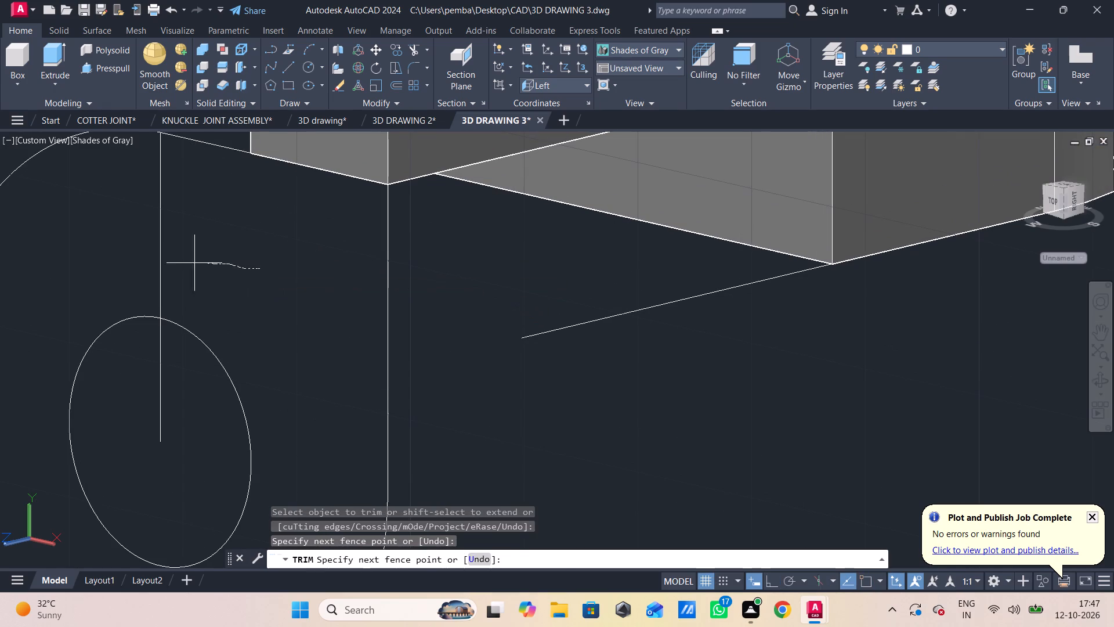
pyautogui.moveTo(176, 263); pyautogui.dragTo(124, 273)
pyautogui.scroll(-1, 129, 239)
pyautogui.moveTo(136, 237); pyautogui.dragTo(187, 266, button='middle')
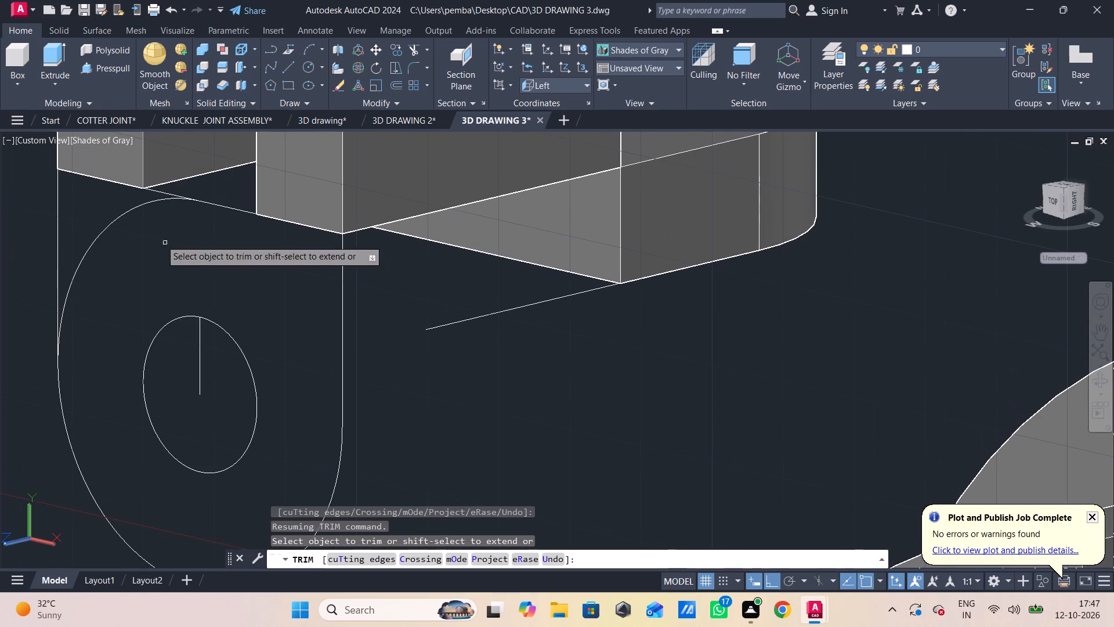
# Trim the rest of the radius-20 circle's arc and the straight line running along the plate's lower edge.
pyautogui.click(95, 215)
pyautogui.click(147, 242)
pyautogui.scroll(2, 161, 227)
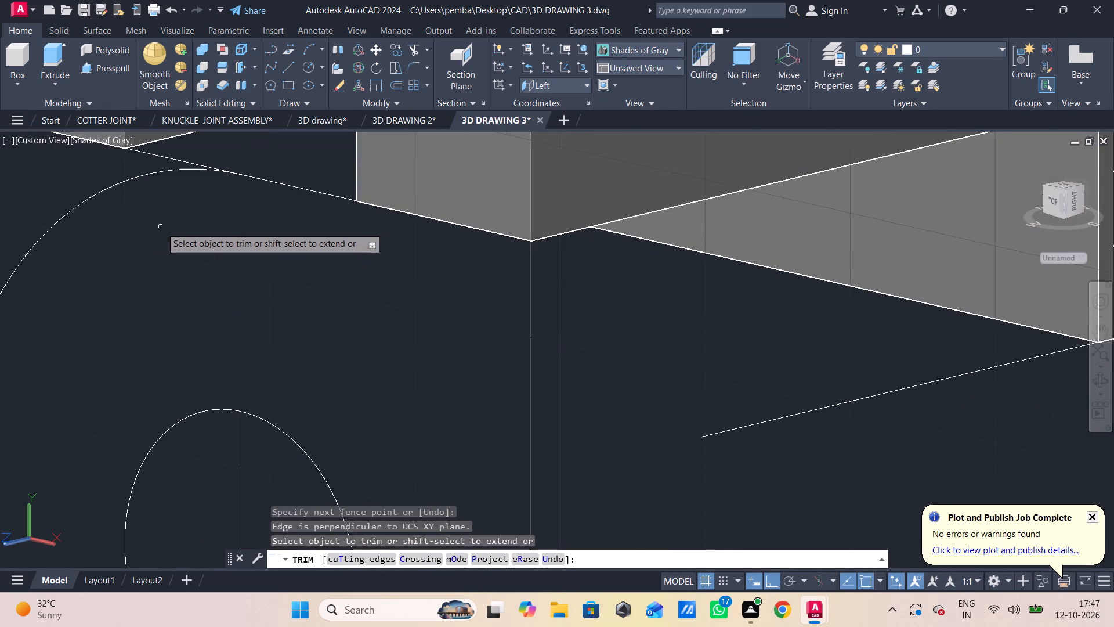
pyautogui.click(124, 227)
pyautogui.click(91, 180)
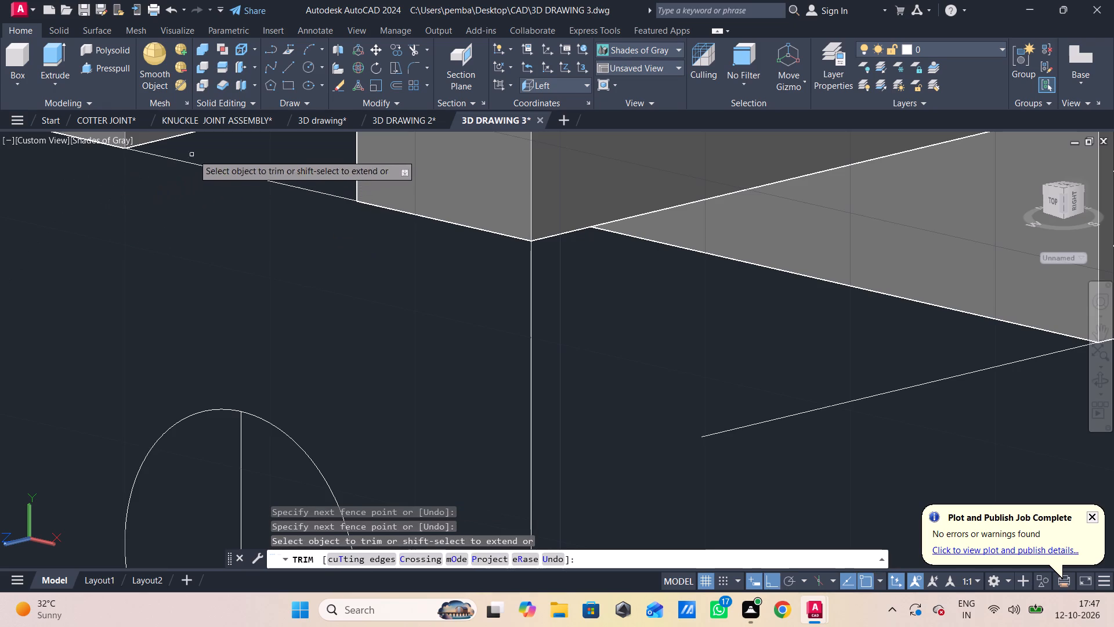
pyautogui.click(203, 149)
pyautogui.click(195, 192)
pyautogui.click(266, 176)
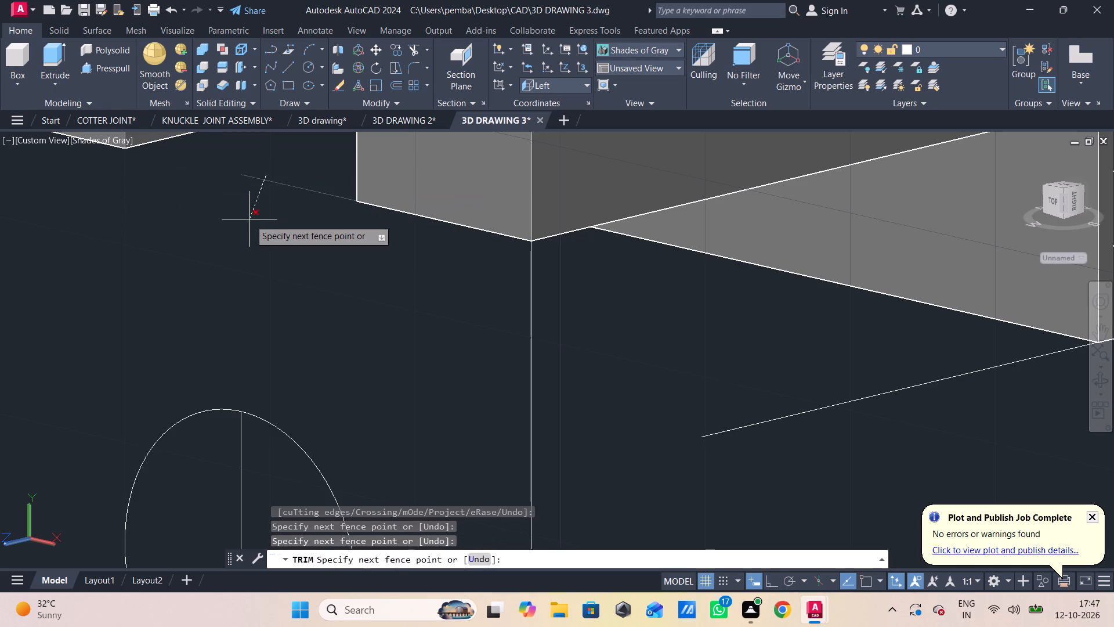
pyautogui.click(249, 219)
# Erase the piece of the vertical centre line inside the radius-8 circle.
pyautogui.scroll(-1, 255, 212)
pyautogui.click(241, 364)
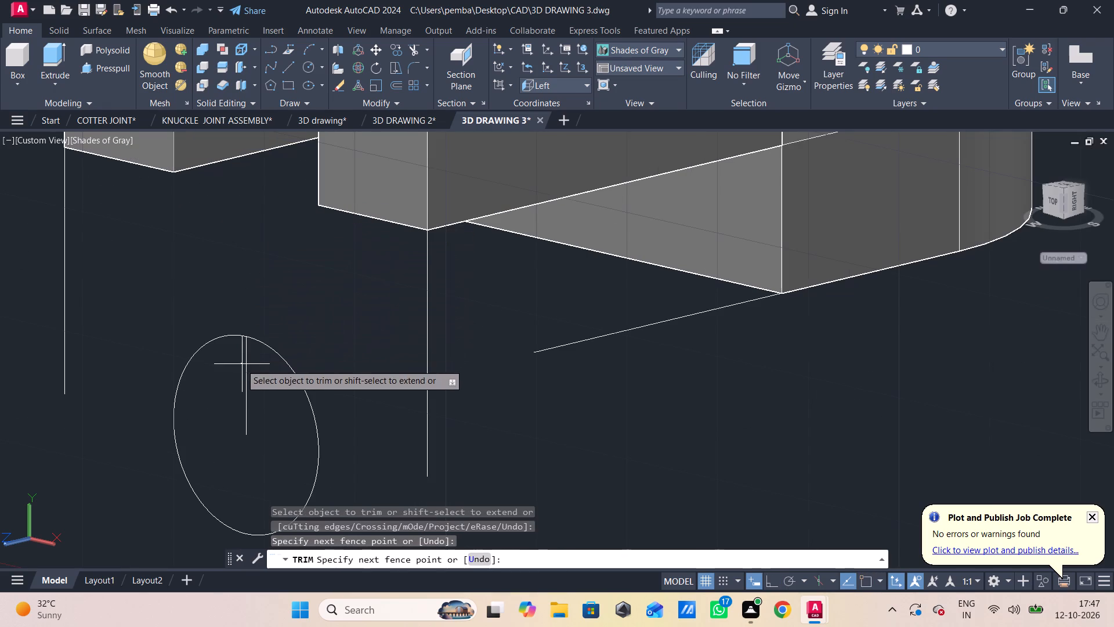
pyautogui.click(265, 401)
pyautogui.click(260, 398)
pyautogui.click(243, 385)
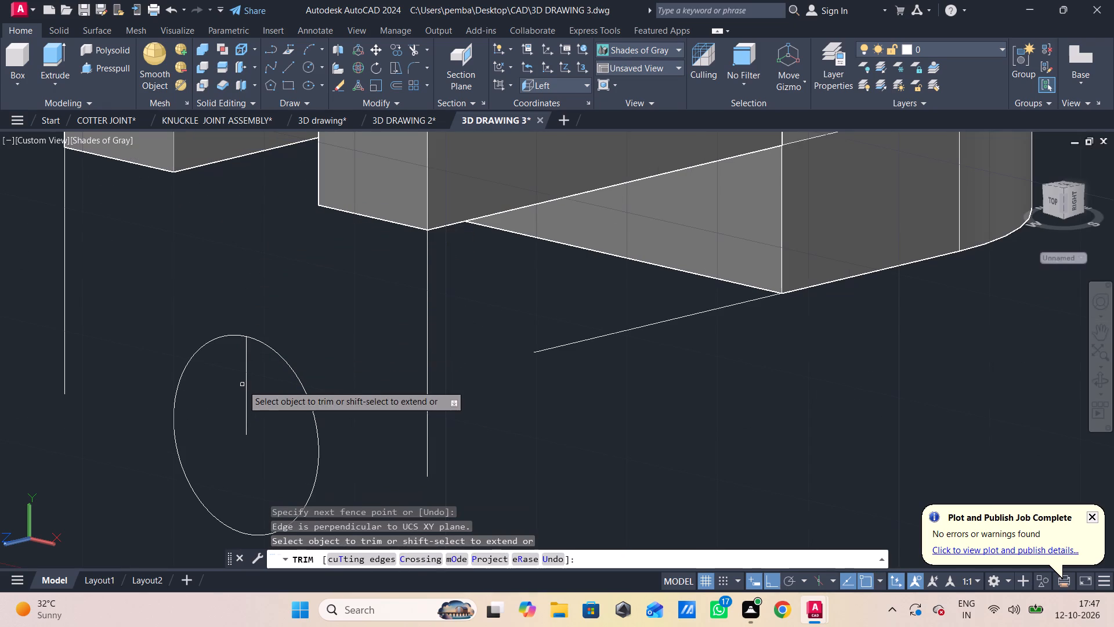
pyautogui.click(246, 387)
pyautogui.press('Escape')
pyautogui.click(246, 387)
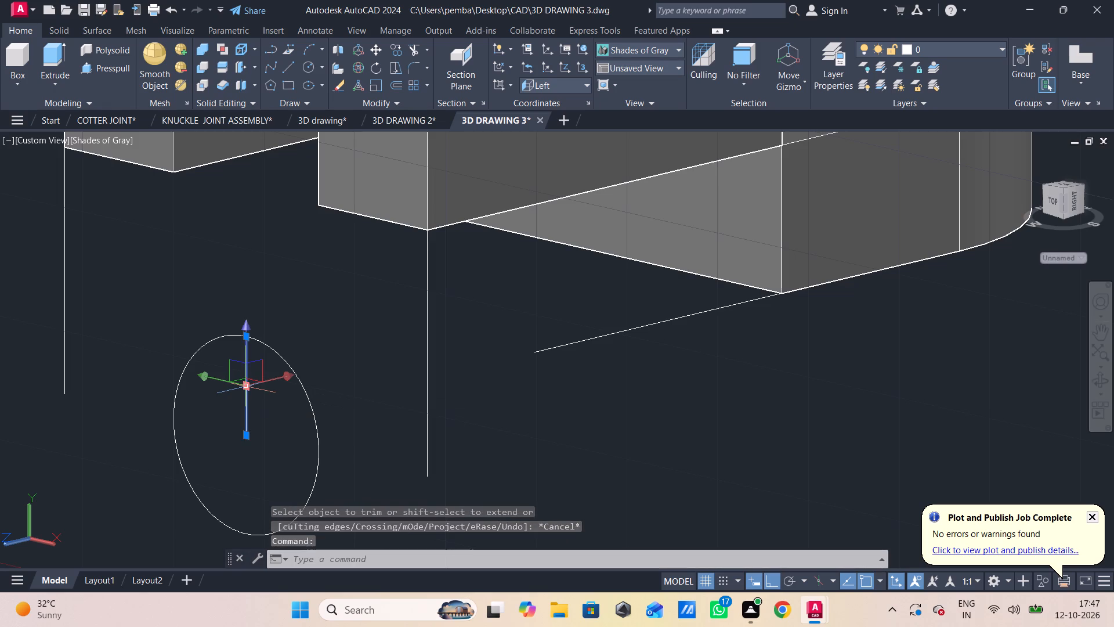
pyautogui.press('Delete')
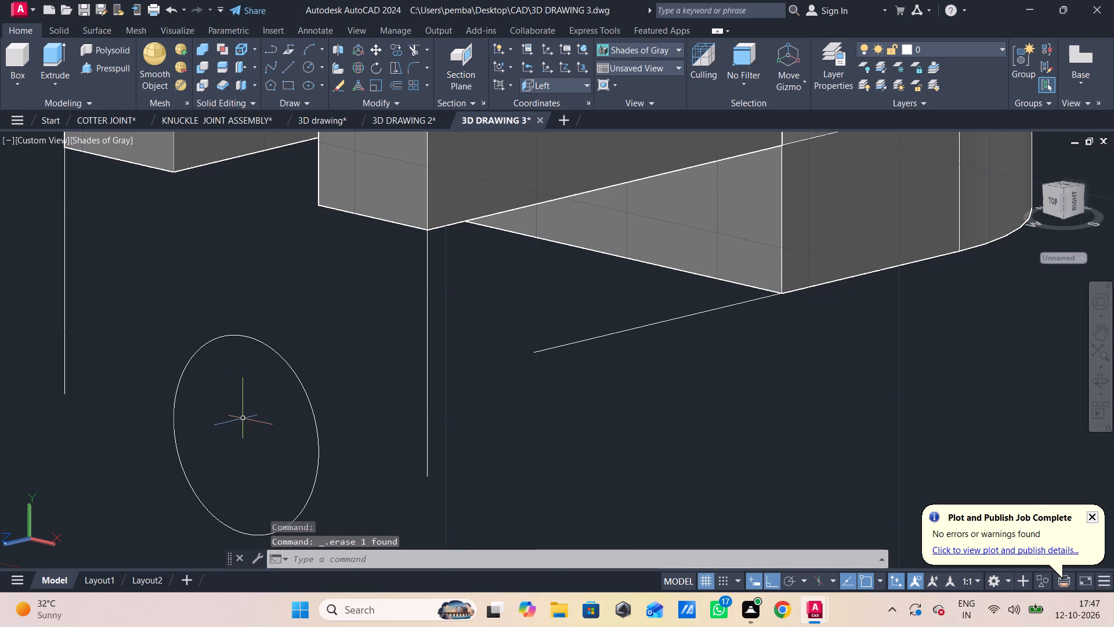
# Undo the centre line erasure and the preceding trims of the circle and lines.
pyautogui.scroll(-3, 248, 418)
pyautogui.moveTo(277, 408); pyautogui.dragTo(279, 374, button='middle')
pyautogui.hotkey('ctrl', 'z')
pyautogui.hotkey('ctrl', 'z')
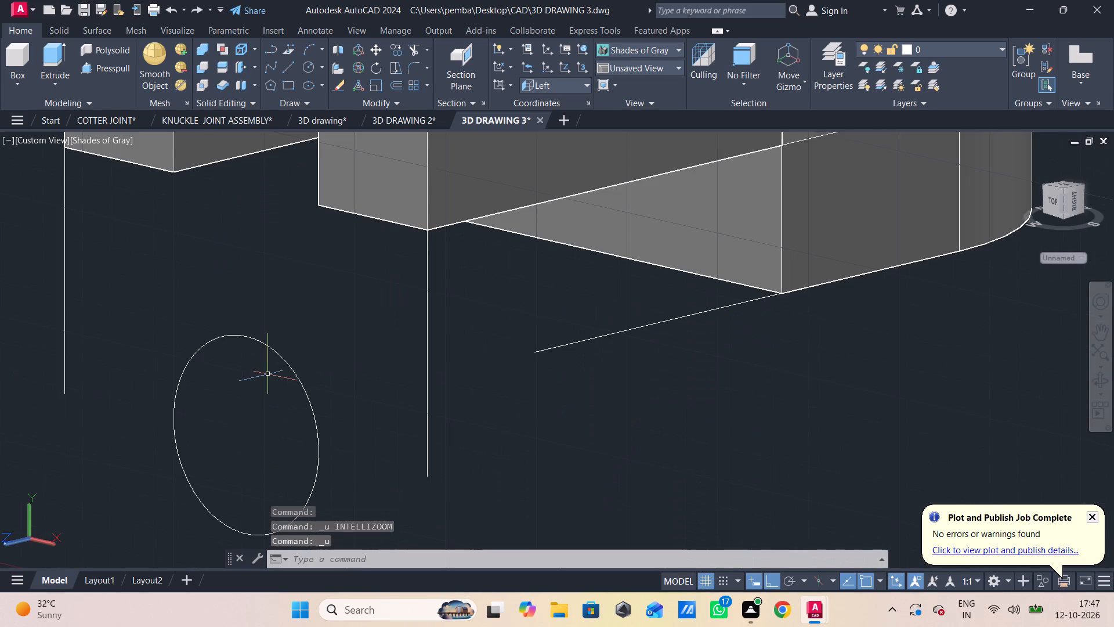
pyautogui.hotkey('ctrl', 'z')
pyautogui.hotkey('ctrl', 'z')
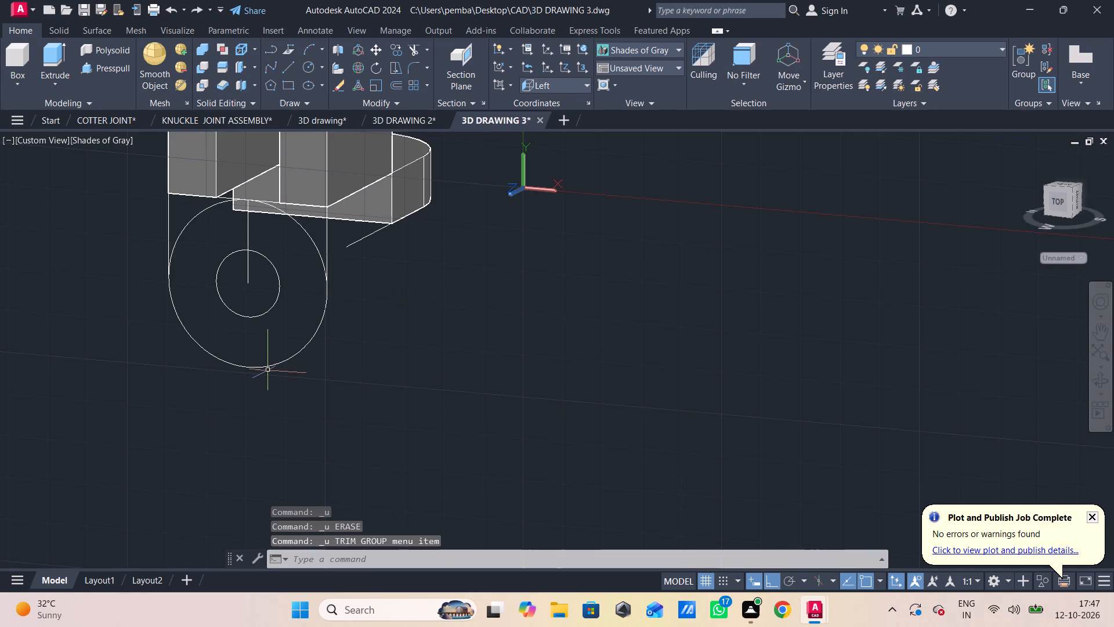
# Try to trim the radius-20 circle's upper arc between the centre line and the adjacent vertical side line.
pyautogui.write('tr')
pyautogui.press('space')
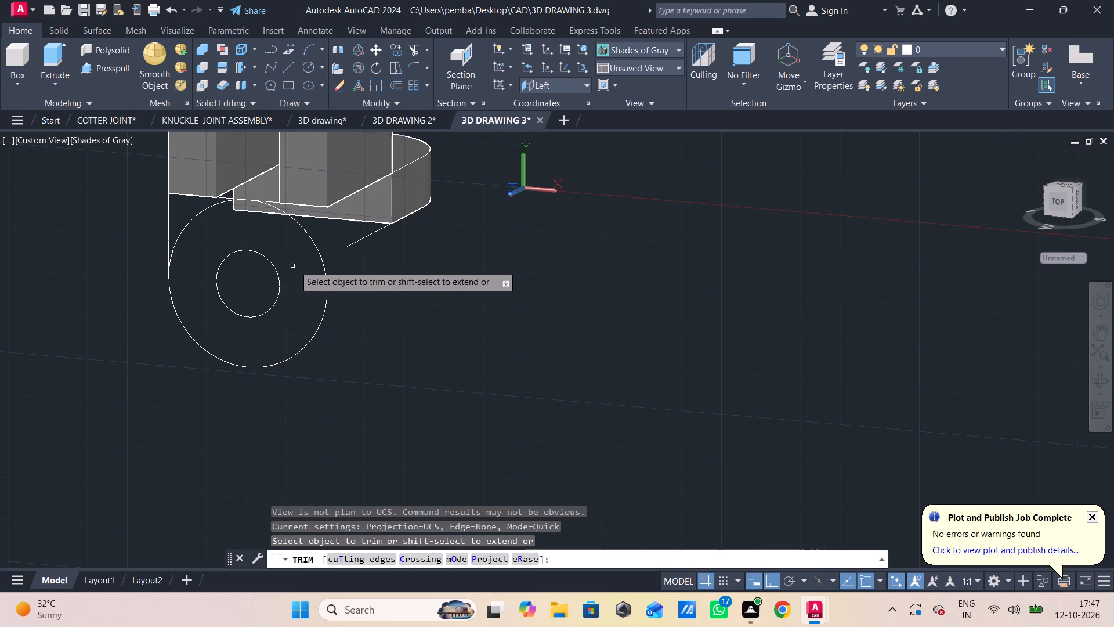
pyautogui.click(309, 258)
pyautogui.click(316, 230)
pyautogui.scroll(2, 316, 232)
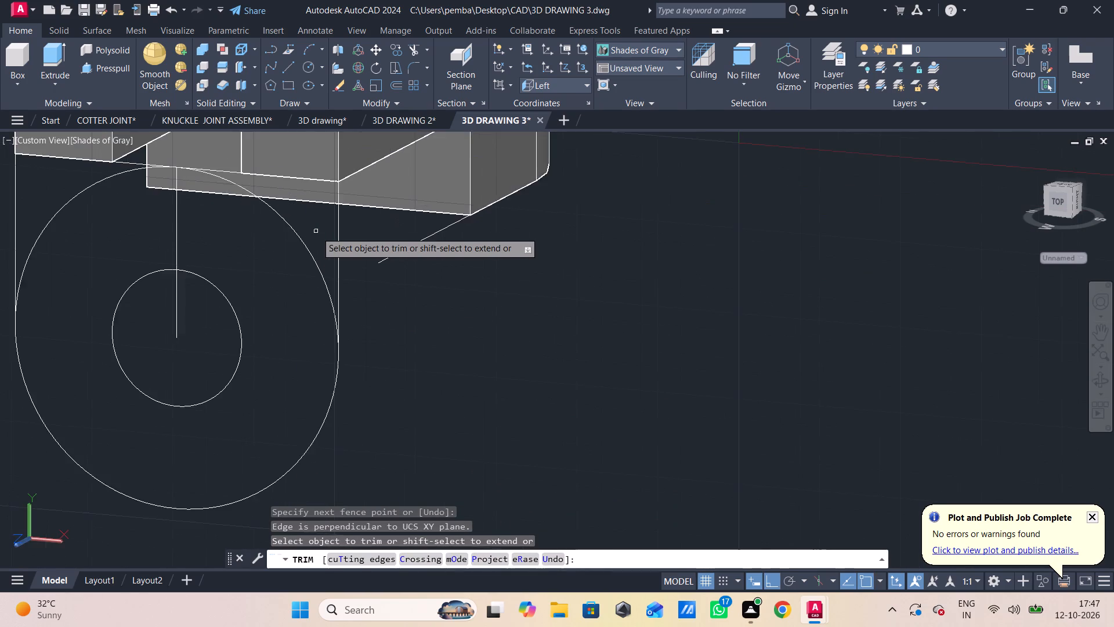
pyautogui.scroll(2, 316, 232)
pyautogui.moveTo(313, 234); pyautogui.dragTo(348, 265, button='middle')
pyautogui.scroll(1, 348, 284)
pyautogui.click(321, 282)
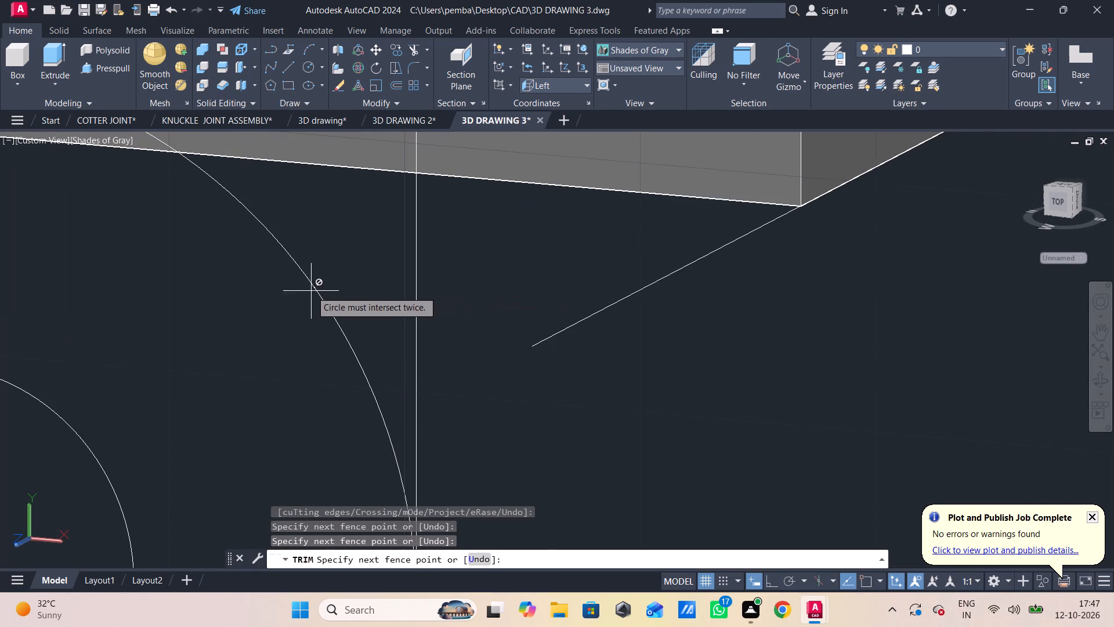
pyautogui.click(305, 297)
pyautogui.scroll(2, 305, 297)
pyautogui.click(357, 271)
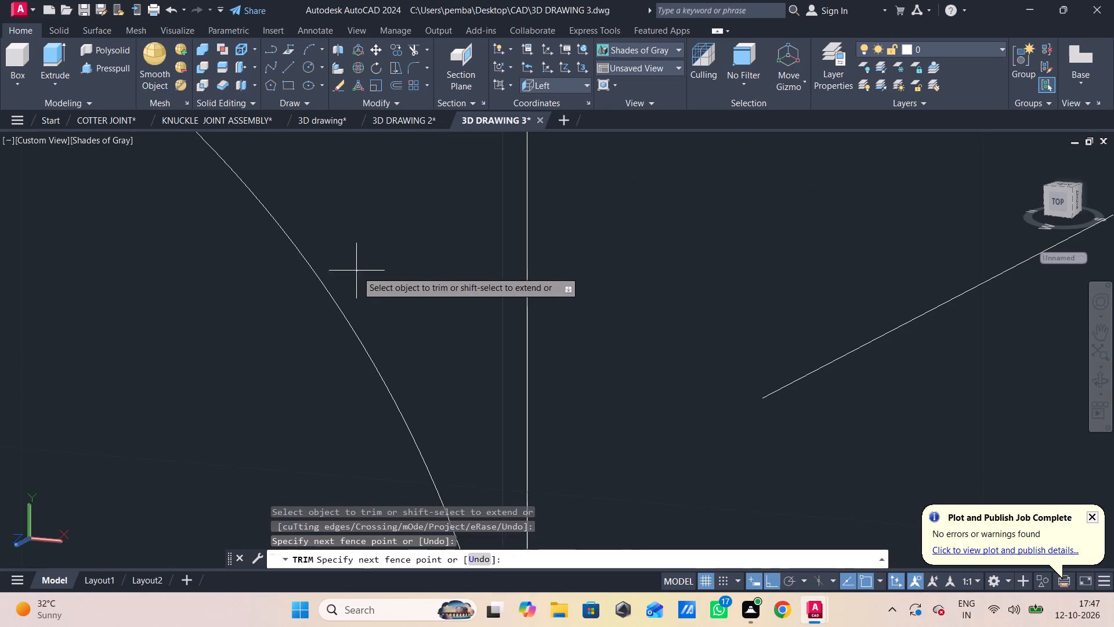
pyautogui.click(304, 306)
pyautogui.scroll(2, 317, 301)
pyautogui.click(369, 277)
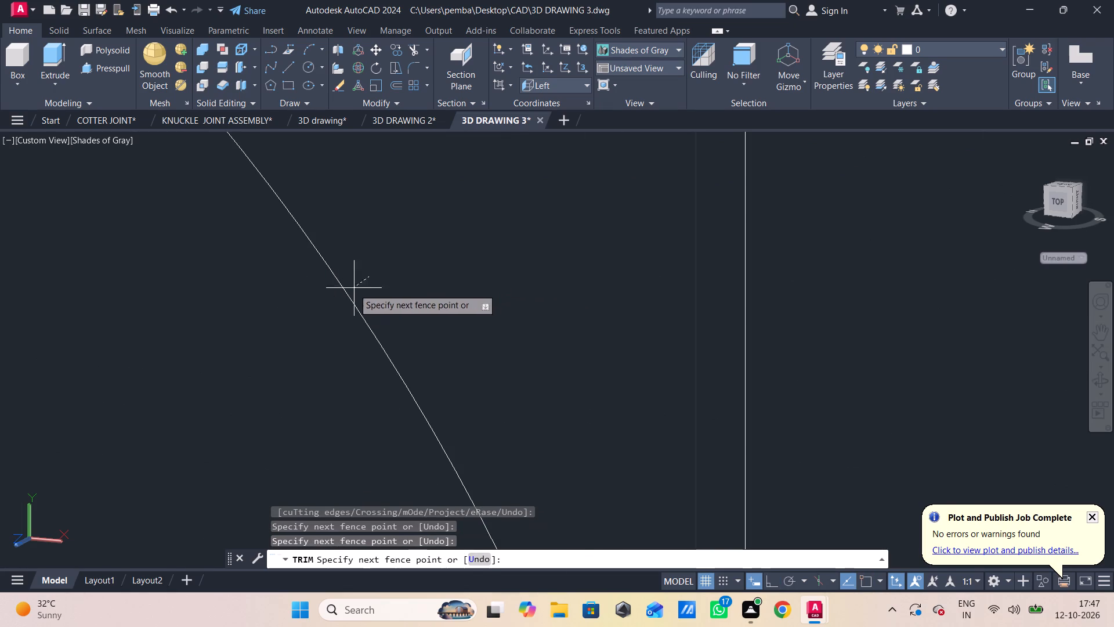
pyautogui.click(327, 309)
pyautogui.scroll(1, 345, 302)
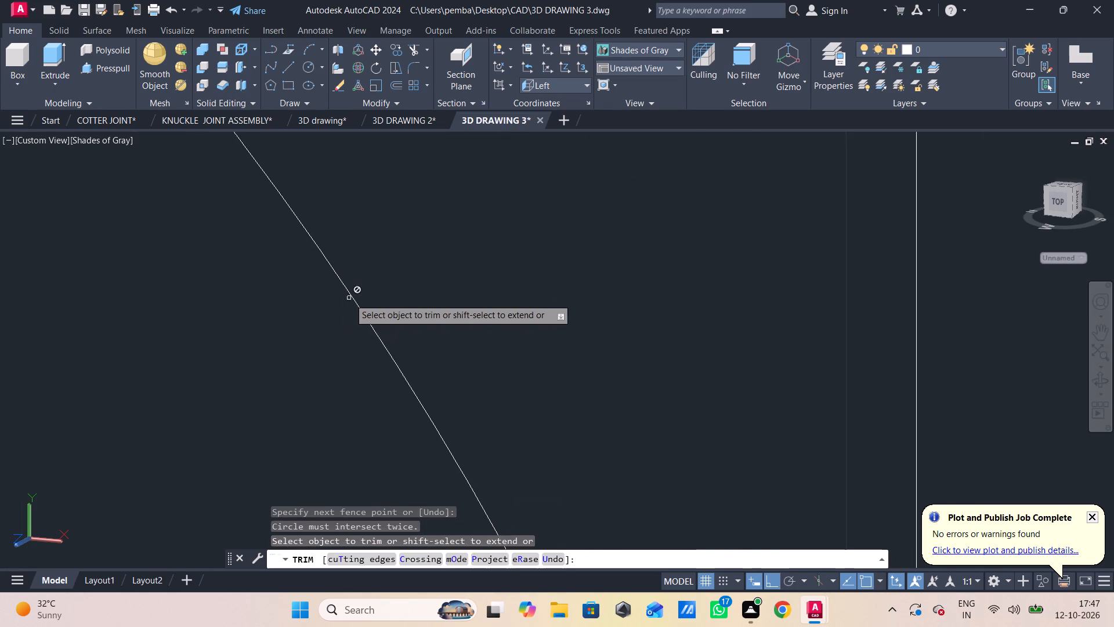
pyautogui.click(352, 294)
# Examine from other sides how the circles and side lines meet the plates and the holed base.
pyautogui.scroll(-7, 377, 284)
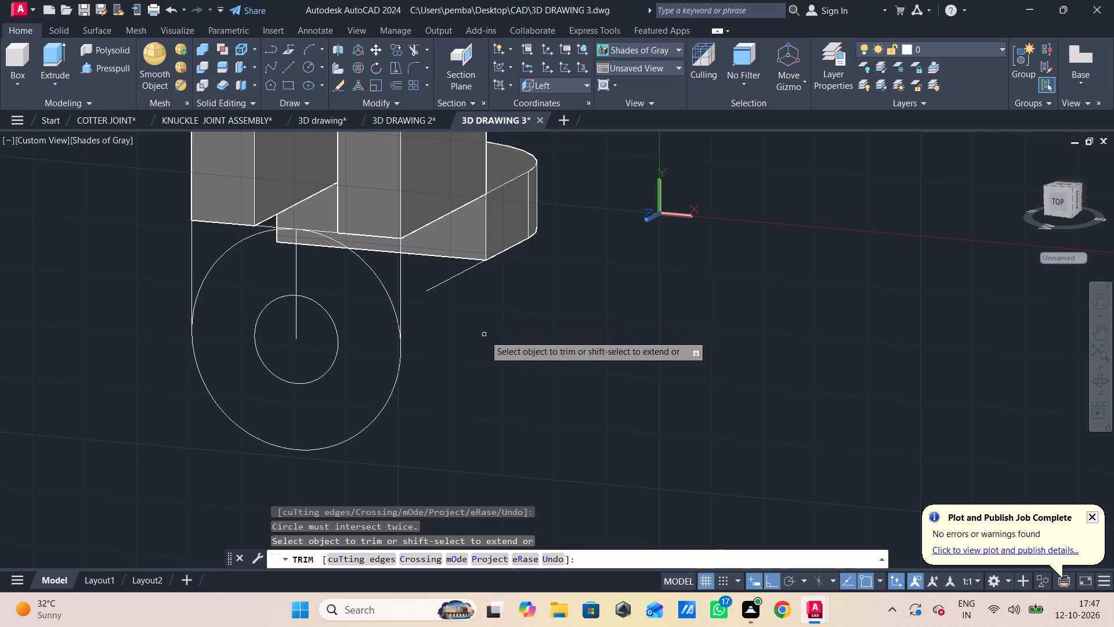
pyautogui.keyDown('shift'); pyautogui.moveTo(542, 332); pyautogui.dragTo(491, 340, button='middle'); pyautogui.keyUp('shift')
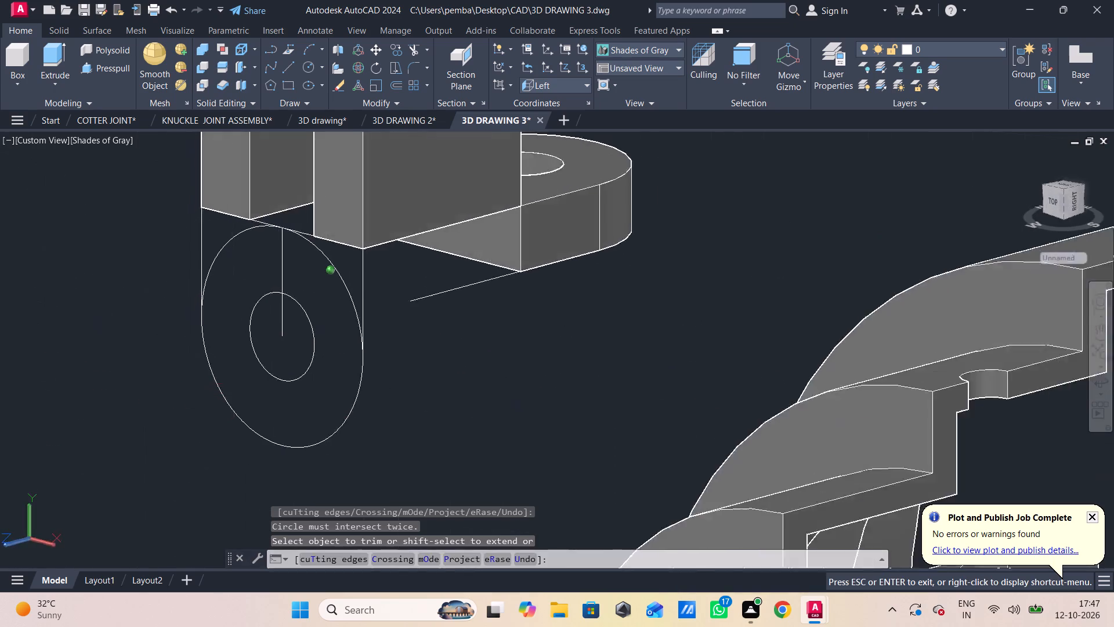
pyautogui.keyDown('shift'); pyautogui.moveTo(491, 340); pyautogui.dragTo(298, 328, button='middle'); pyautogui.keyUp('shift')
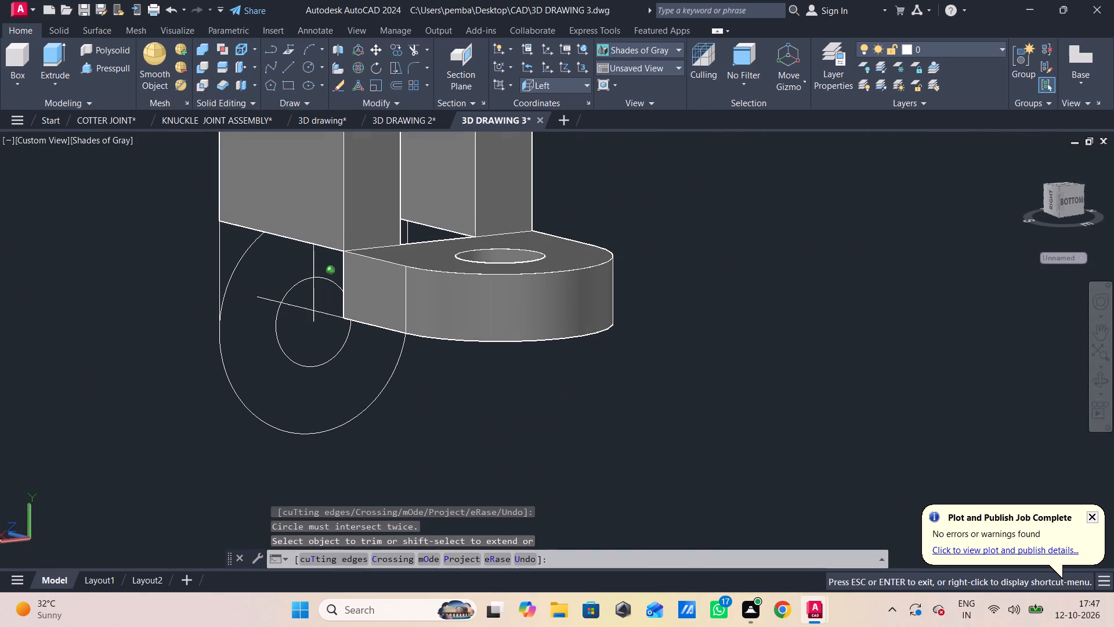
pyautogui.keyDown('shift'); pyautogui.moveTo(298, 328); pyautogui.dragTo(300, 327, button='middle'); pyautogui.keyUp('shift')
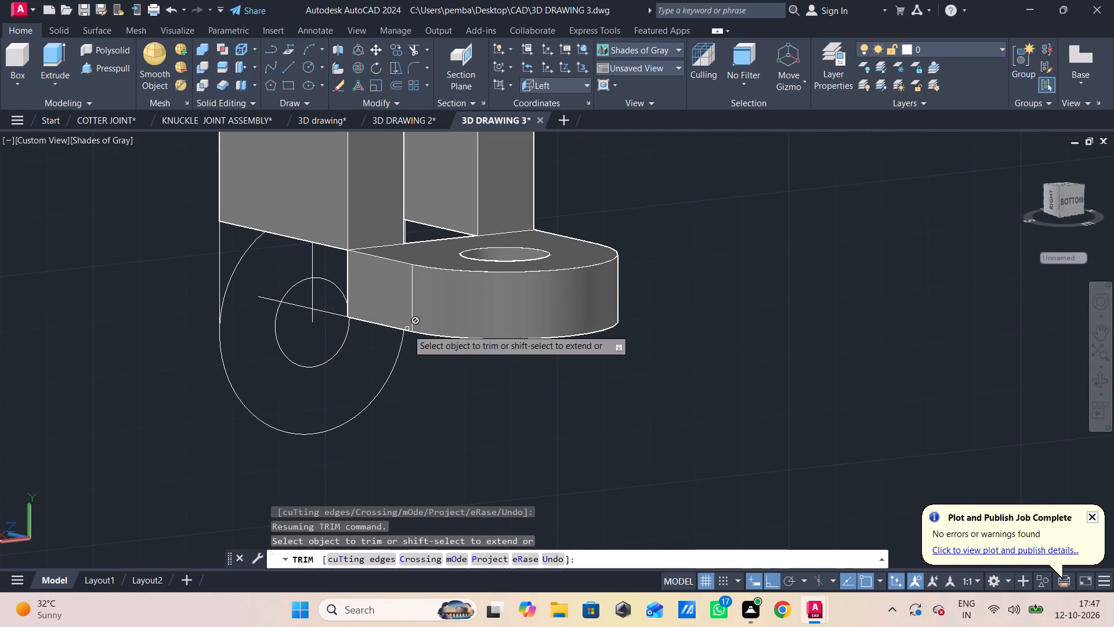
pyautogui.scroll(-2, 410, 329)
pyautogui.moveTo(412, 333); pyautogui.dragTo(419, 352, button='middle')
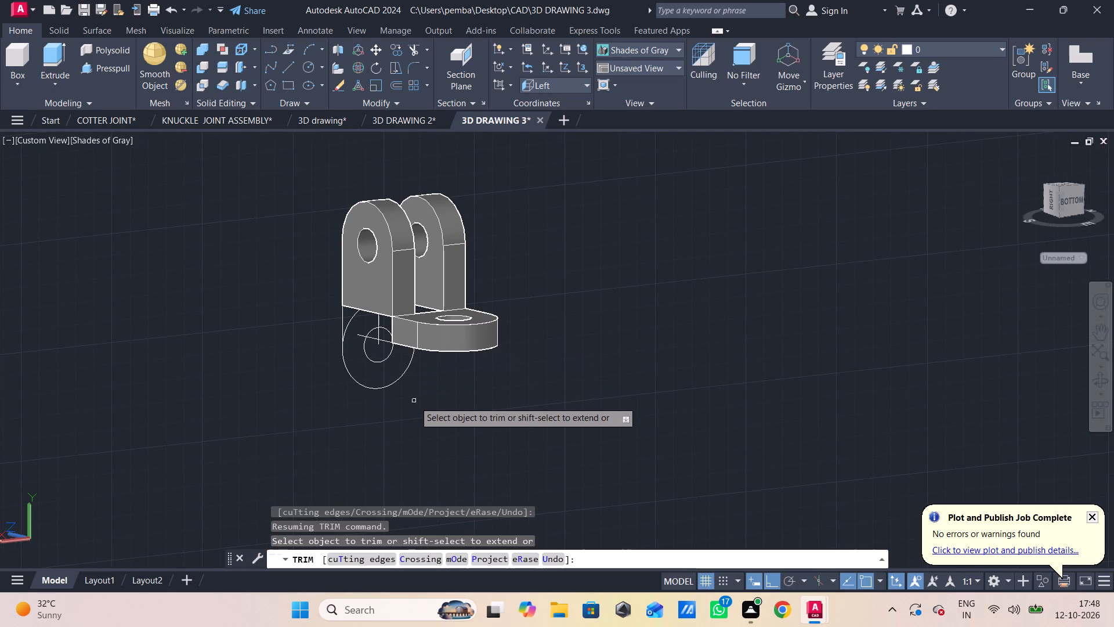
pyautogui.keyDown('shift'); pyautogui.moveTo(422, 384); pyautogui.dragTo(430, 385, button='middle'); pyautogui.keyUp('shift')
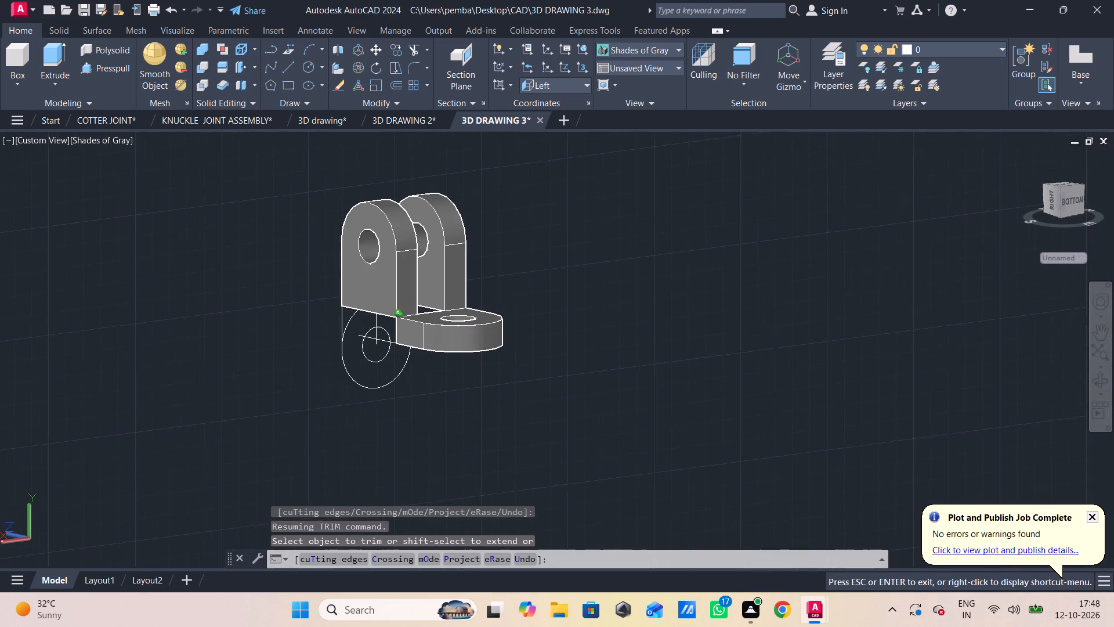
pyautogui.keyDown('shift'); pyautogui.moveTo(430, 385); pyautogui.dragTo(431, 386, button='middle'); pyautogui.keyUp('shift')
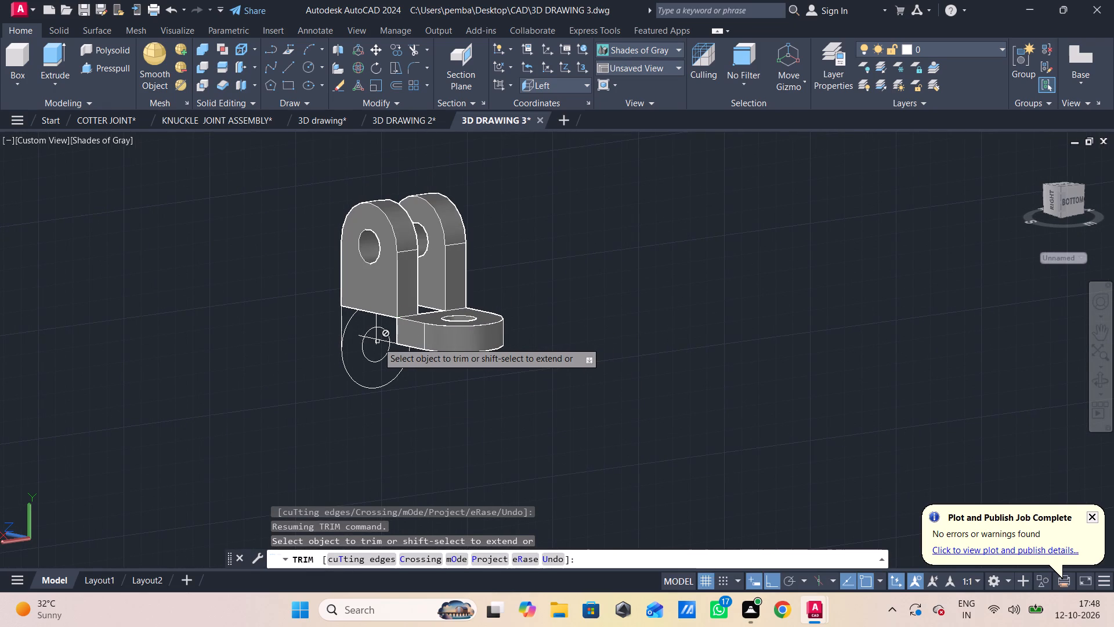
pyautogui.press('Escape')
pyautogui.scroll(3, 383, 344)
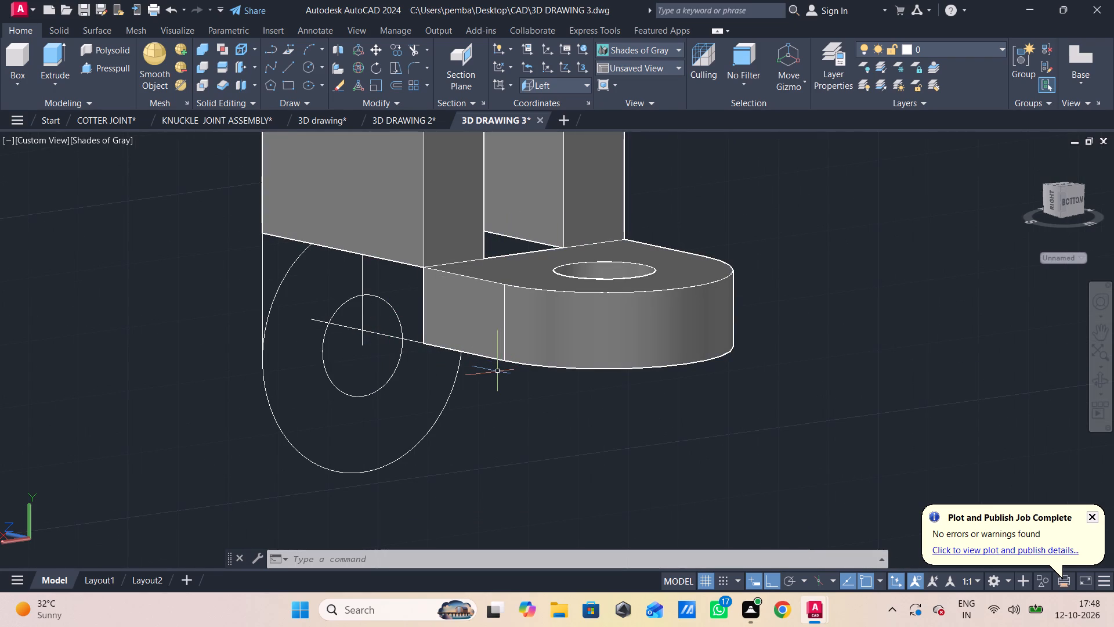
# Draw connected lines around the gap between the two plates, through their inner bottom corners and along the base edge.
pyautogui.keyDown('shift'); pyautogui.moveTo(508, 325); pyautogui.dragTo(487, 333, button='middle'); pyautogui.keyUp('shift')
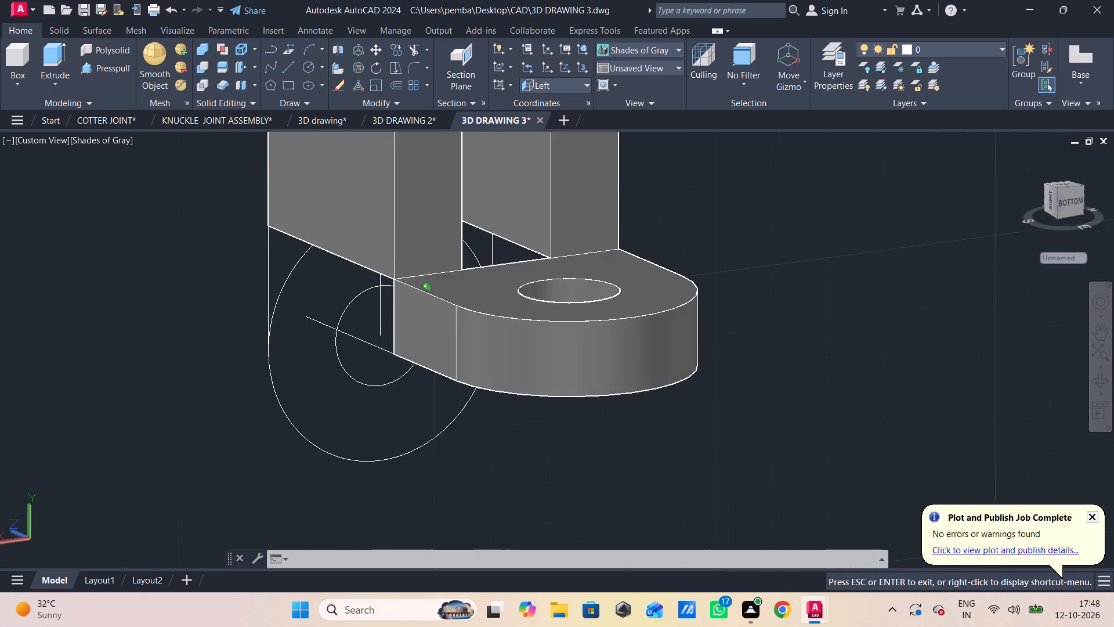
pyautogui.keyDown('shift'); pyautogui.moveTo(487, 333); pyautogui.dragTo(441, 345, button='middle'); pyautogui.keyUp('shift')
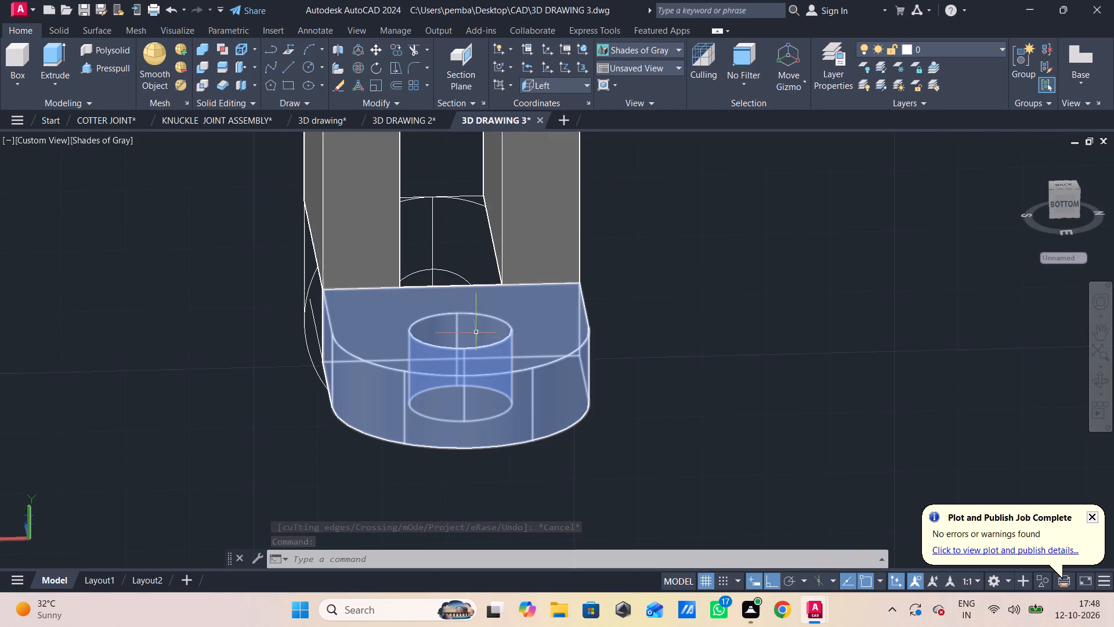
pyautogui.press('l')
pyautogui.press('Return')
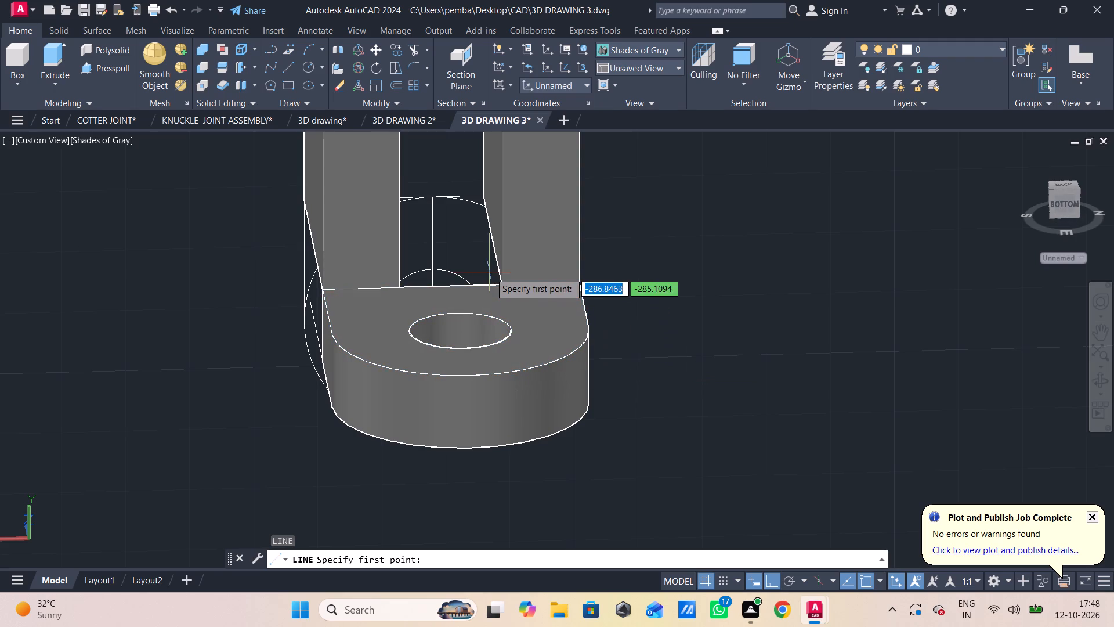
pyautogui.click(499, 283)
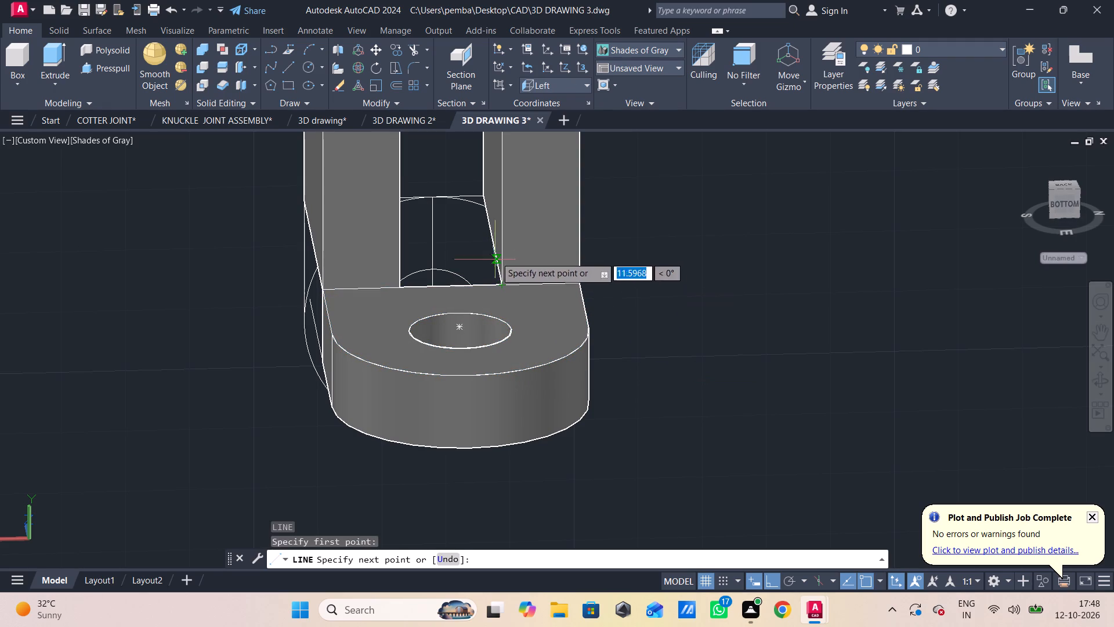
pyautogui.click(483, 195)
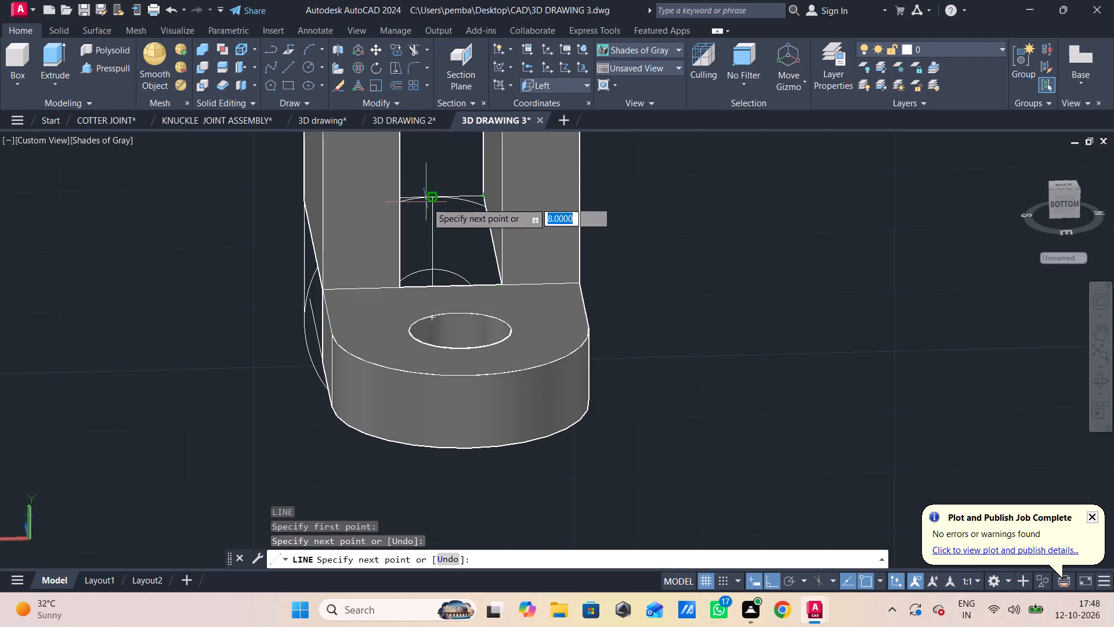
pyautogui.scroll(3, 426, 202)
pyautogui.moveTo(397, 197); pyautogui.dragTo(394, 198, button='middle')
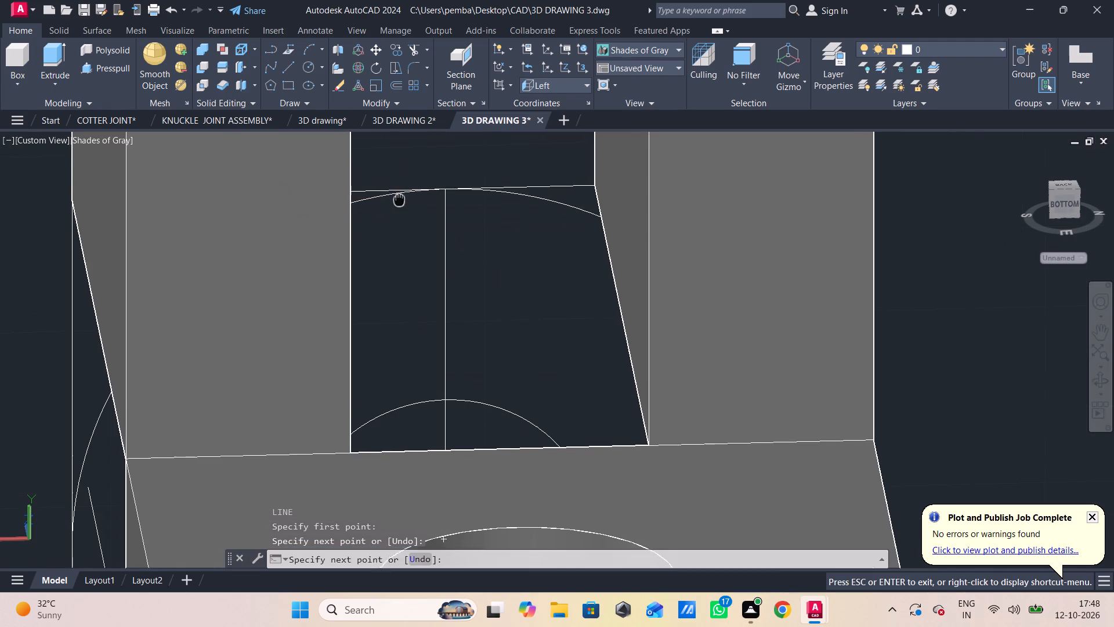
pyautogui.moveTo(394, 198); pyautogui.dragTo(360, 200, button='middle')
pyautogui.keyDown('shift'); pyautogui.moveTo(430, 211); pyautogui.dragTo(396, 218, button='middle'); pyautogui.keyUp('shift')
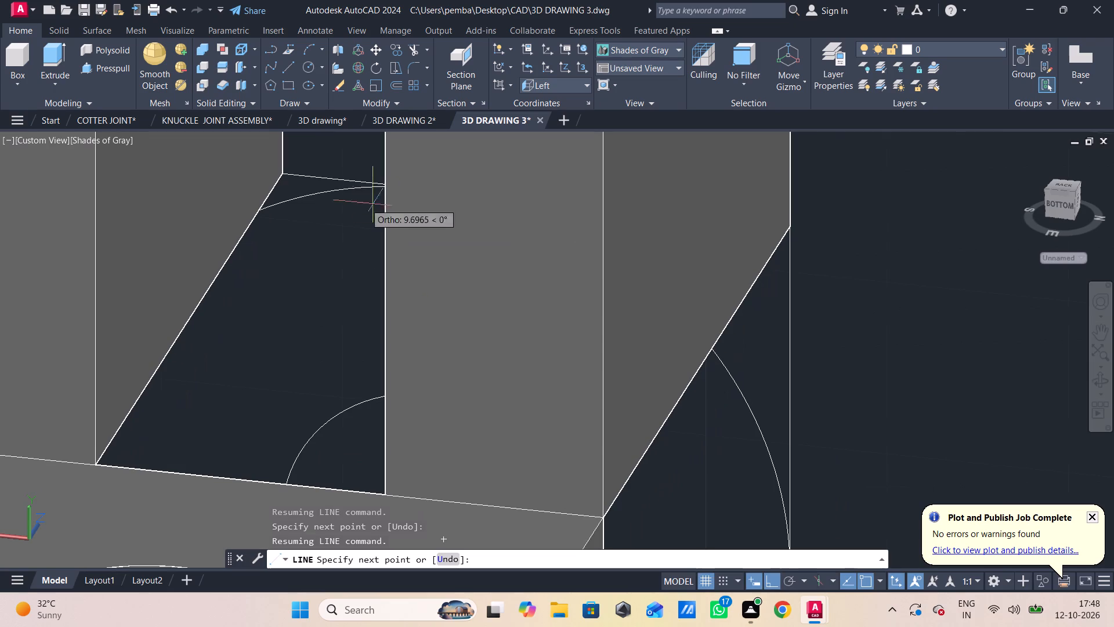
pyautogui.click(284, 176)
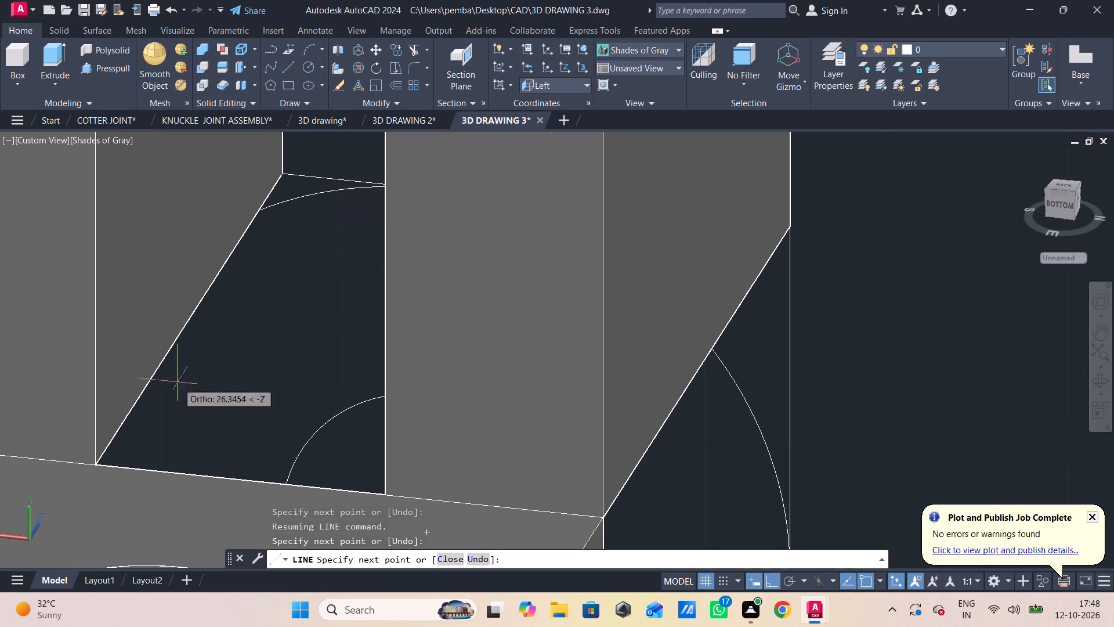
pyautogui.click(95, 464)
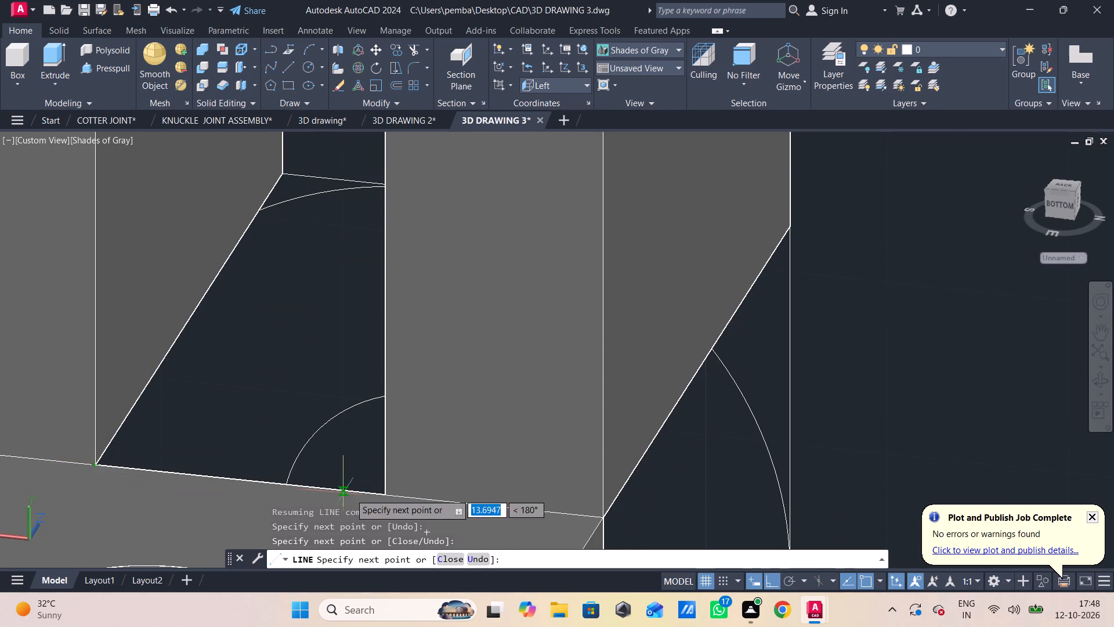
pyautogui.click(388, 495)
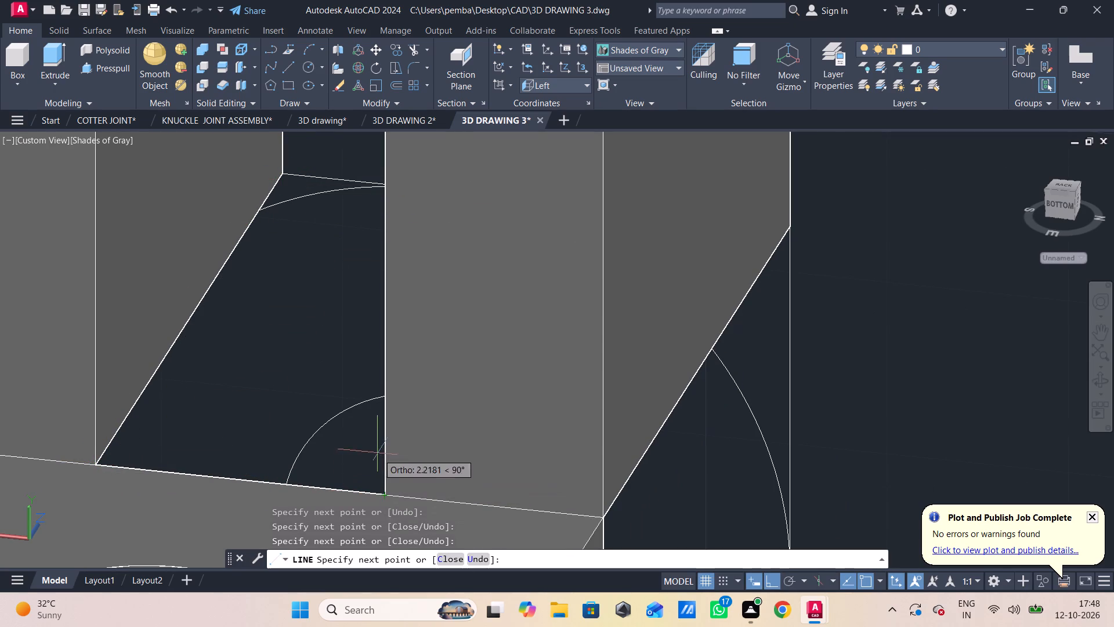
pyautogui.press('Escape')
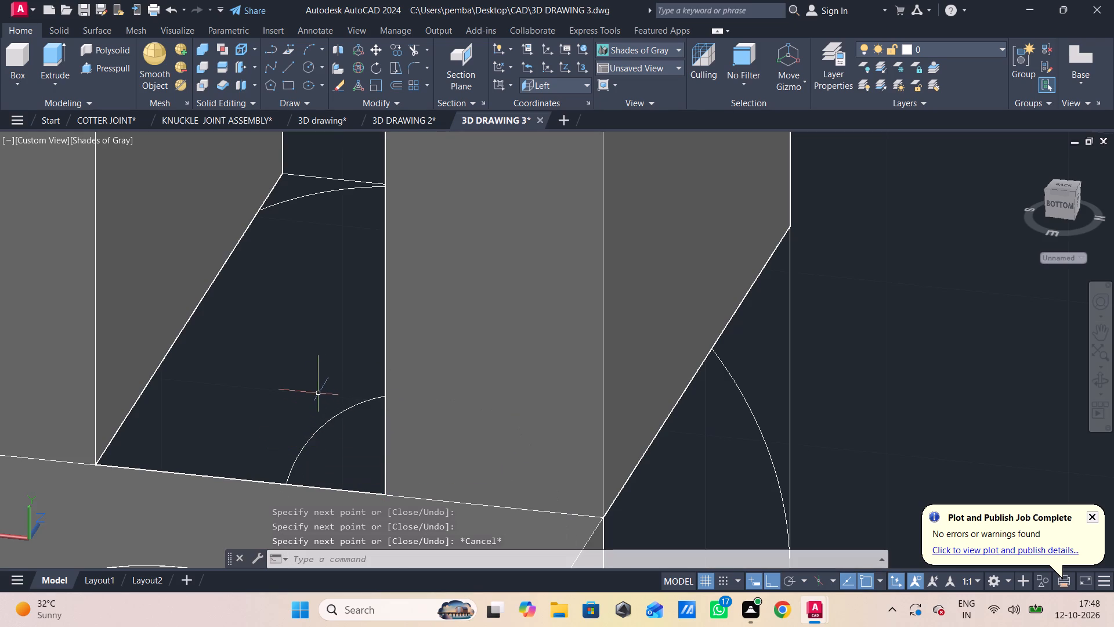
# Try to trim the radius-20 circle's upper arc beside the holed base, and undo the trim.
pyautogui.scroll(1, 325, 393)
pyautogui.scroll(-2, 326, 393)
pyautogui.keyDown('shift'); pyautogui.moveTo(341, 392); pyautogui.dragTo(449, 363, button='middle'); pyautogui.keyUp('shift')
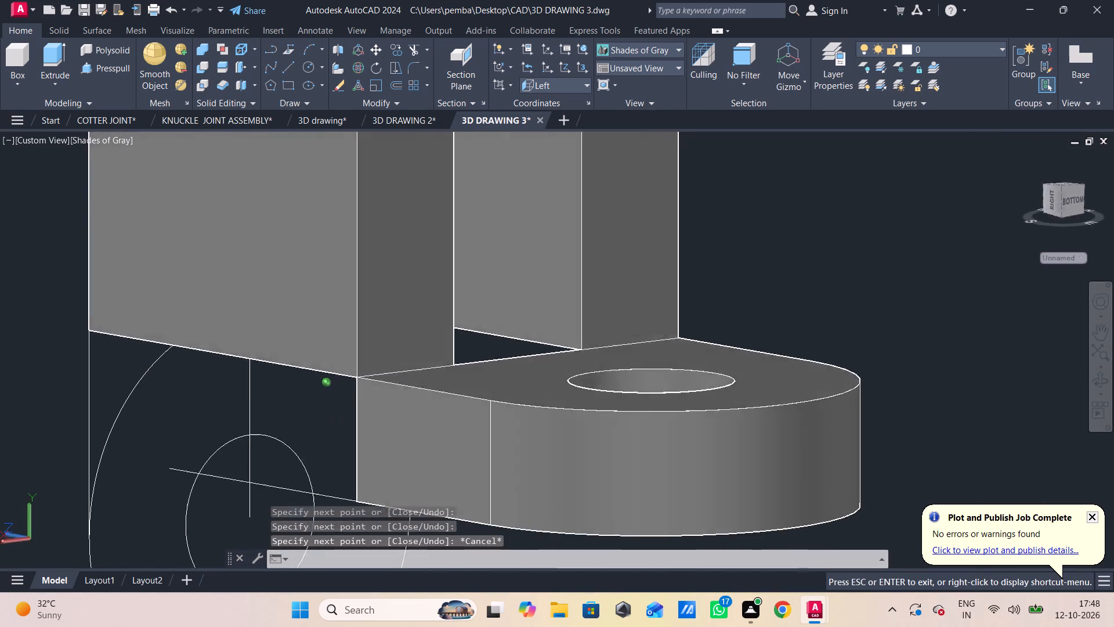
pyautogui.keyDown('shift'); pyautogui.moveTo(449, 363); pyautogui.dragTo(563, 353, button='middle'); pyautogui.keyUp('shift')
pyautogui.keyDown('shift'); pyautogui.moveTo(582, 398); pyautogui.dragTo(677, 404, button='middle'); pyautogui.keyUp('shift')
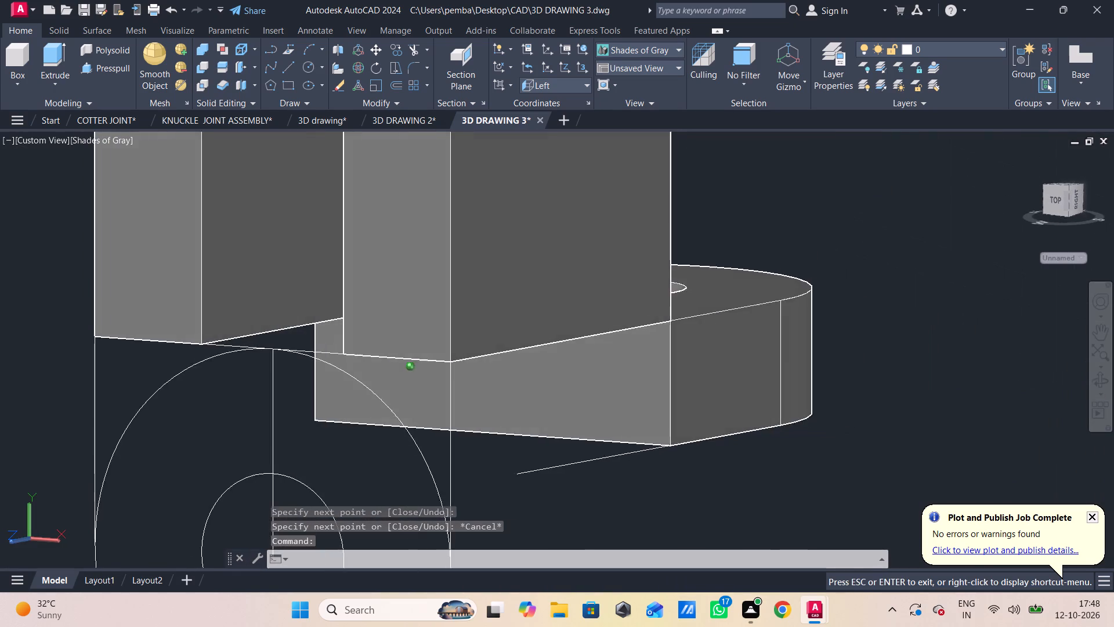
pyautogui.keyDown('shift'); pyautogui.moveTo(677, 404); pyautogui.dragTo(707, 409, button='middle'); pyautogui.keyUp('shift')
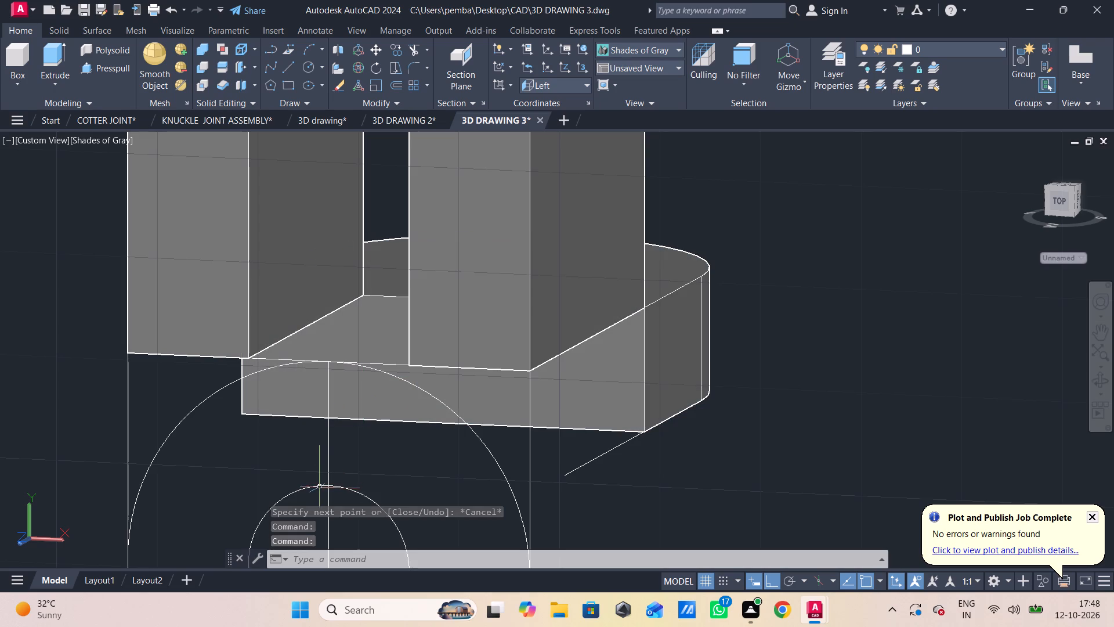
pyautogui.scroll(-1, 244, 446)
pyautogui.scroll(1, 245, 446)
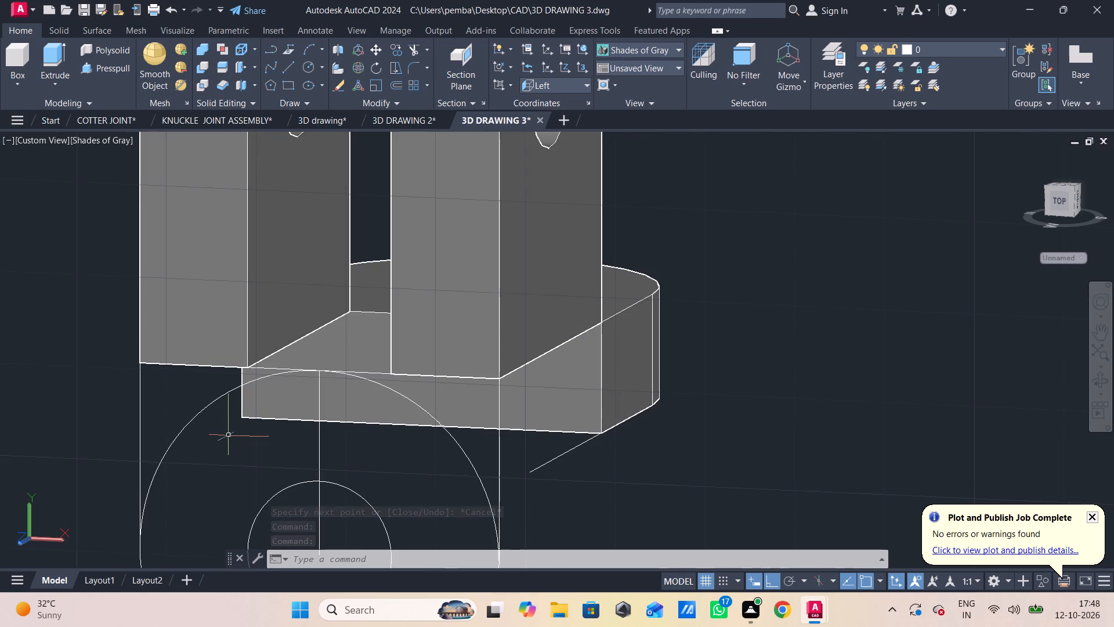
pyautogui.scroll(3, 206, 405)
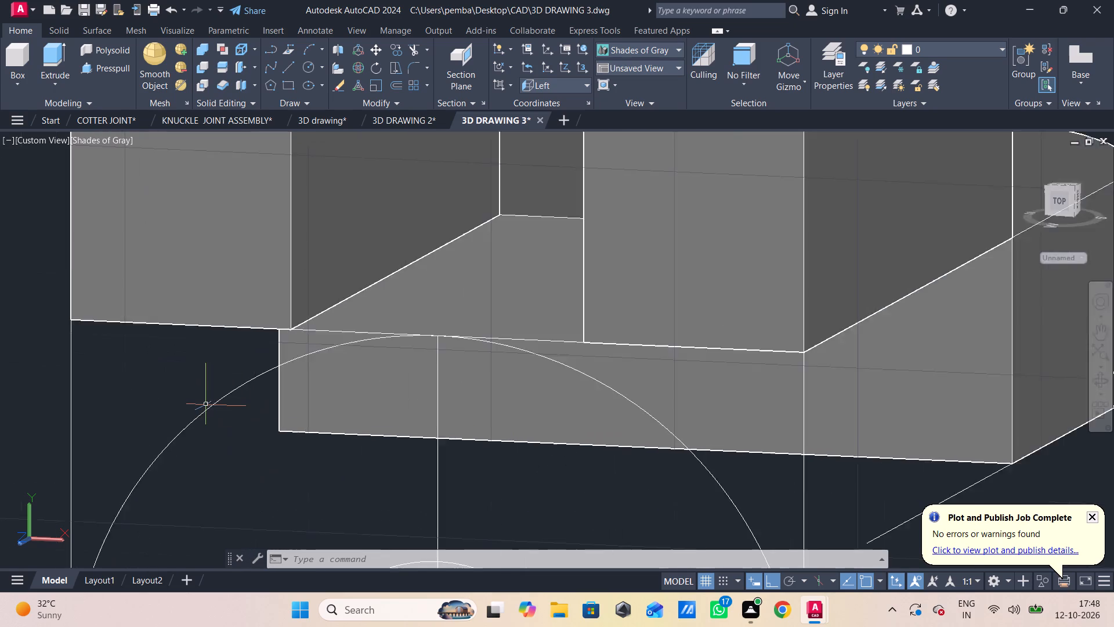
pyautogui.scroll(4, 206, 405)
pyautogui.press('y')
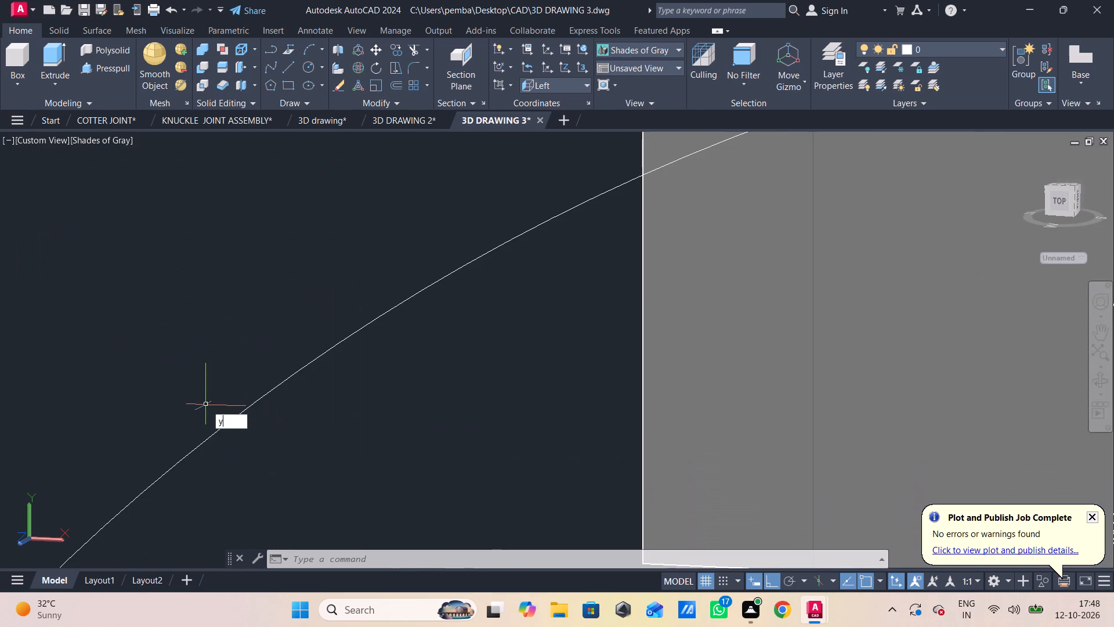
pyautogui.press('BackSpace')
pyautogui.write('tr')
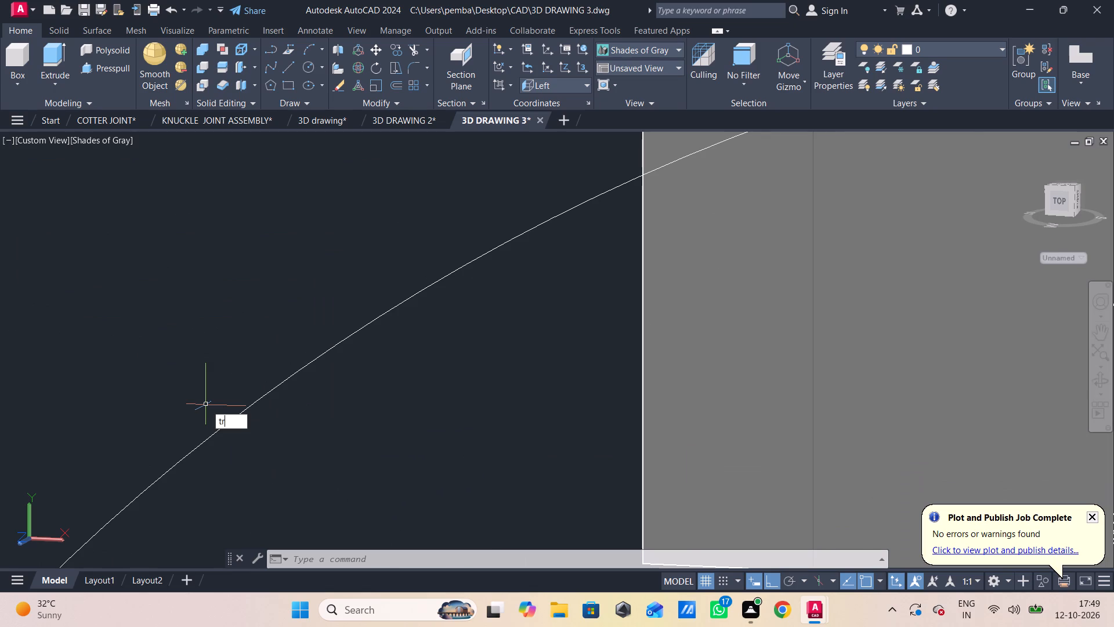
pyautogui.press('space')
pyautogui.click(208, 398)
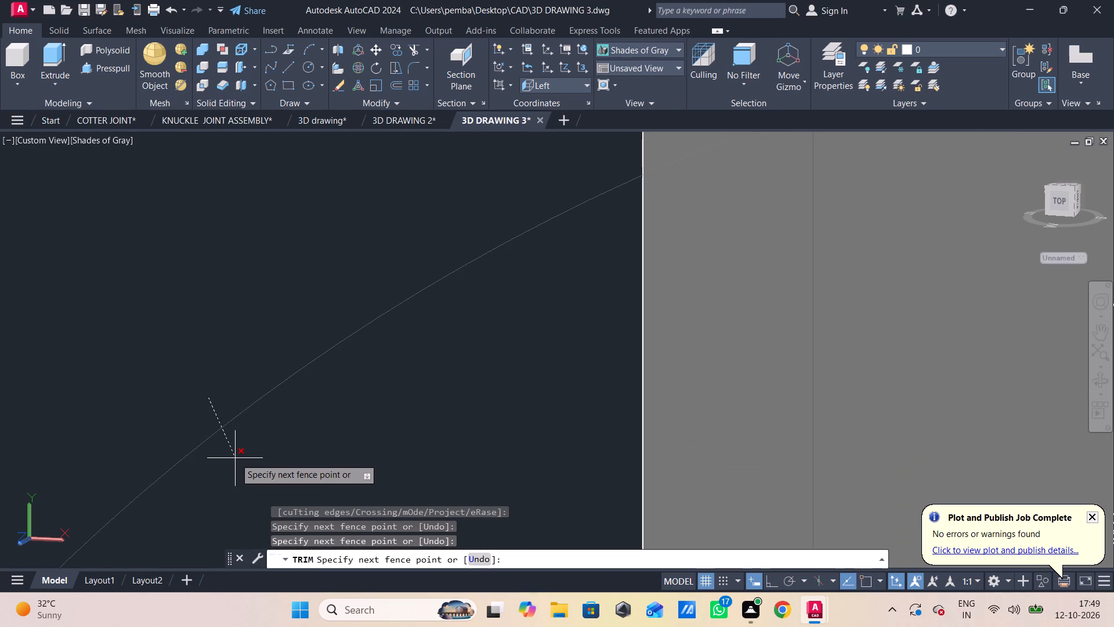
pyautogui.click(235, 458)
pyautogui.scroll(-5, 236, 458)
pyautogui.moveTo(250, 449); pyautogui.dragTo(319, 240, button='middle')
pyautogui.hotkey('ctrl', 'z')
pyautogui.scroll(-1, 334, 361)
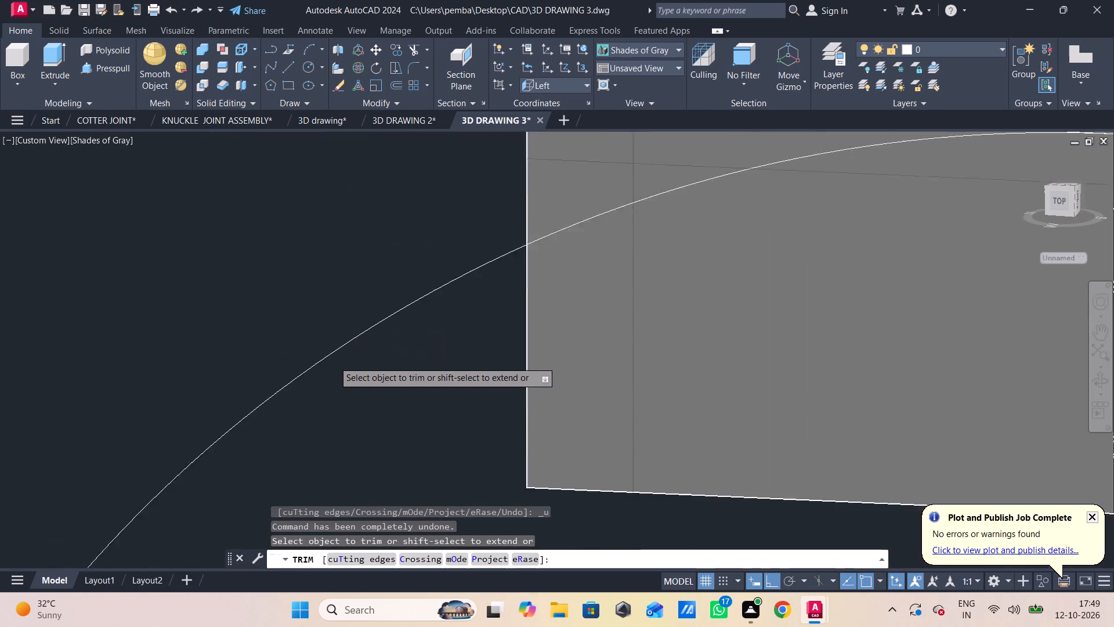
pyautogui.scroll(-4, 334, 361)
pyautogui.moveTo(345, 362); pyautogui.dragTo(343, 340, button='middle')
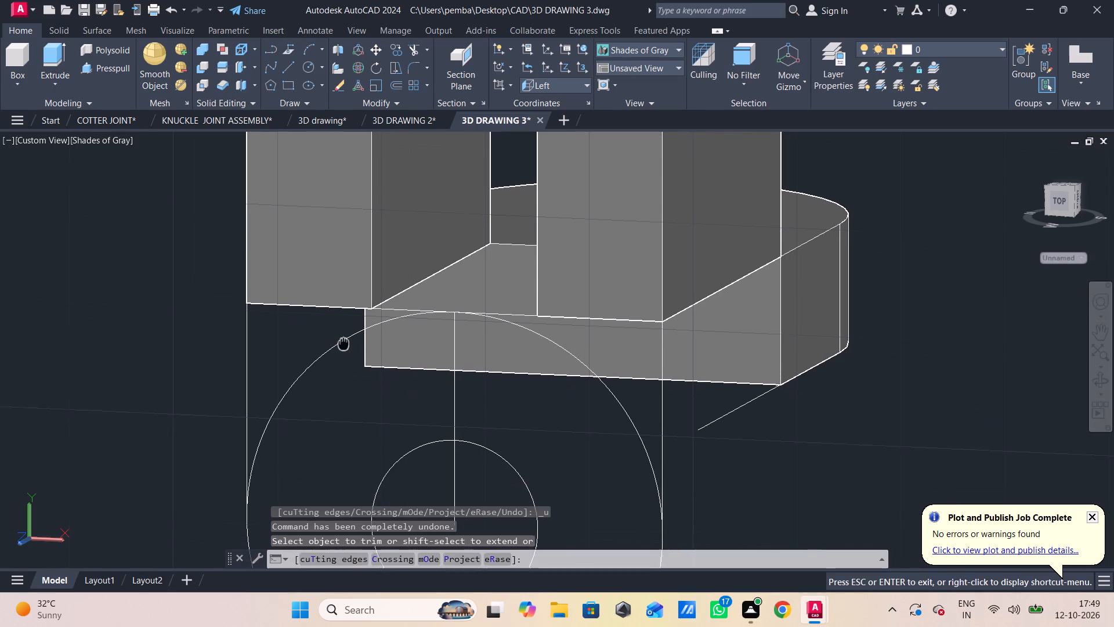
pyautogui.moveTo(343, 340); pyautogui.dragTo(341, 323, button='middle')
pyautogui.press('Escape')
# Delete the radius-20 circle surrounding the radius-8 circle.
pyautogui.scroll(-1, 341, 323)
pyautogui.click(341, 323)
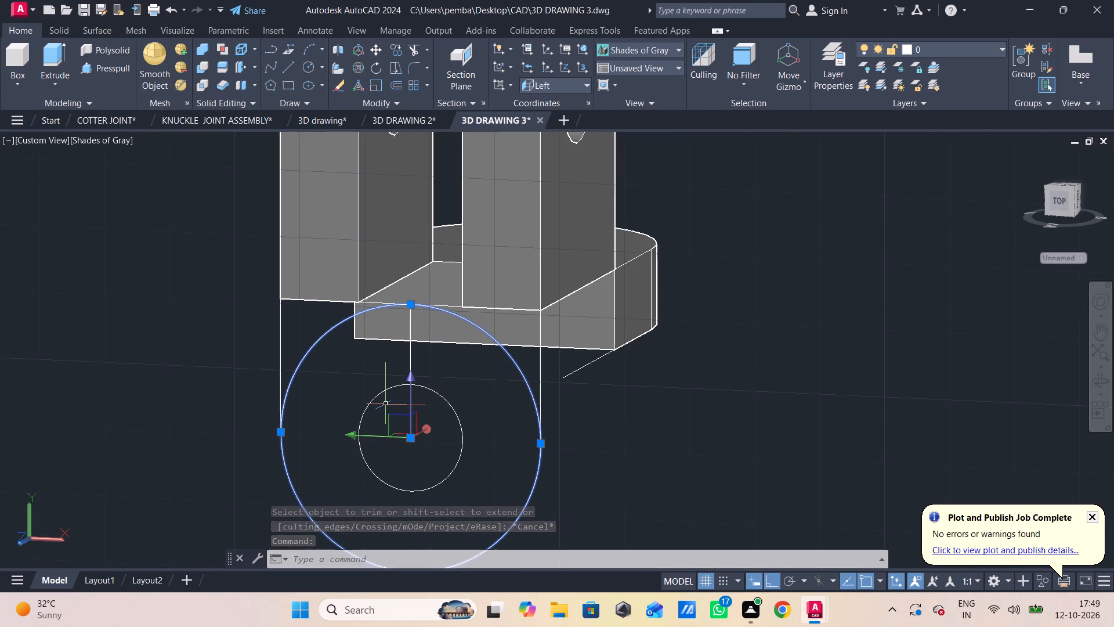
pyautogui.press('Delete')
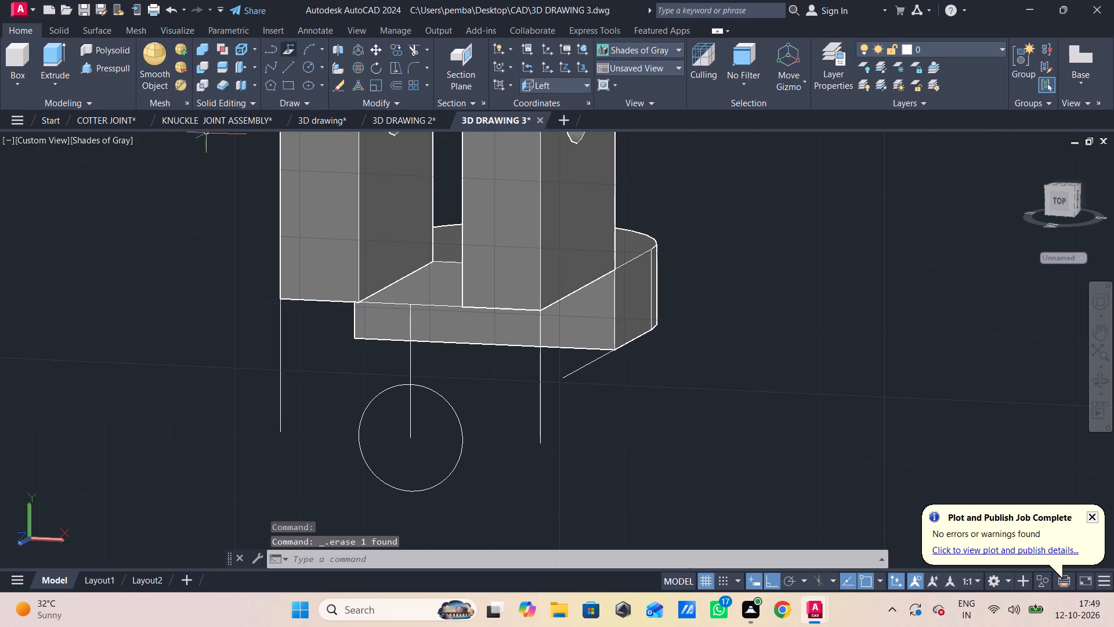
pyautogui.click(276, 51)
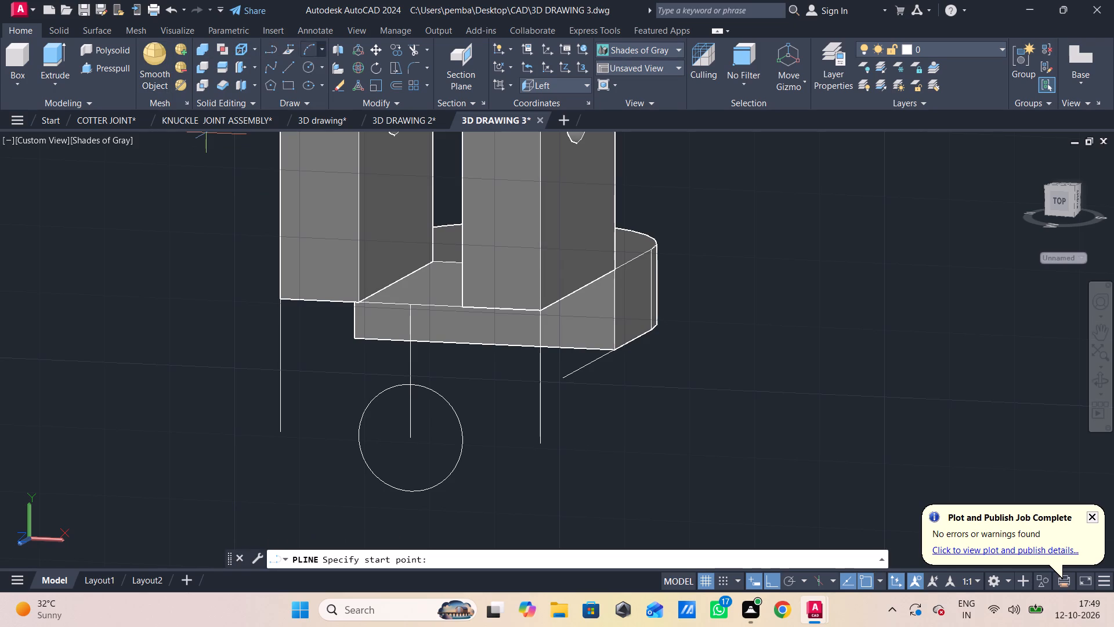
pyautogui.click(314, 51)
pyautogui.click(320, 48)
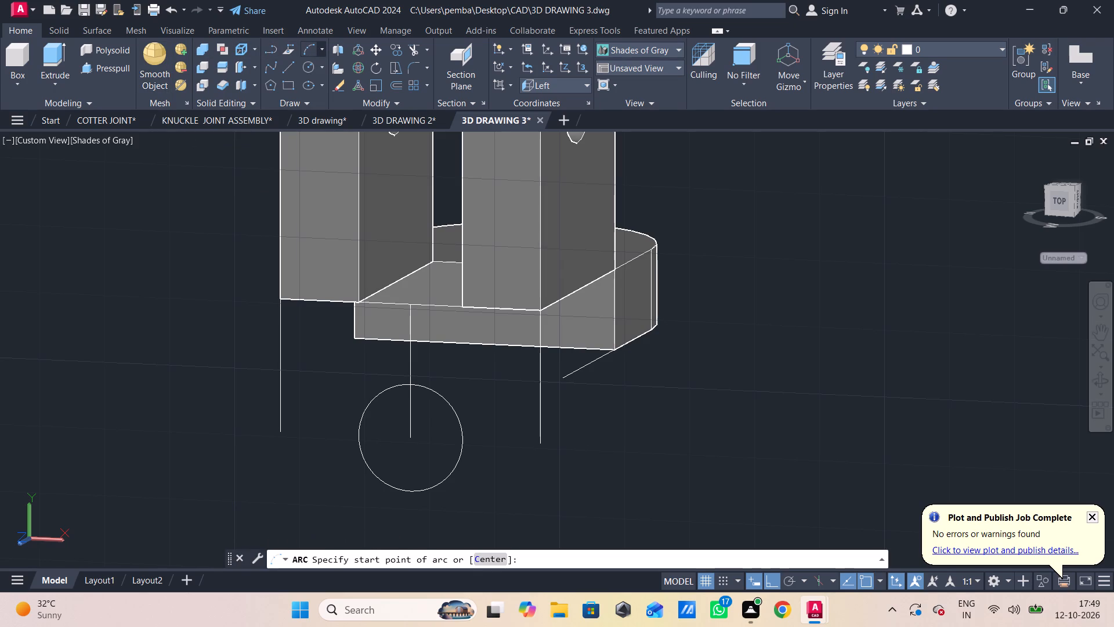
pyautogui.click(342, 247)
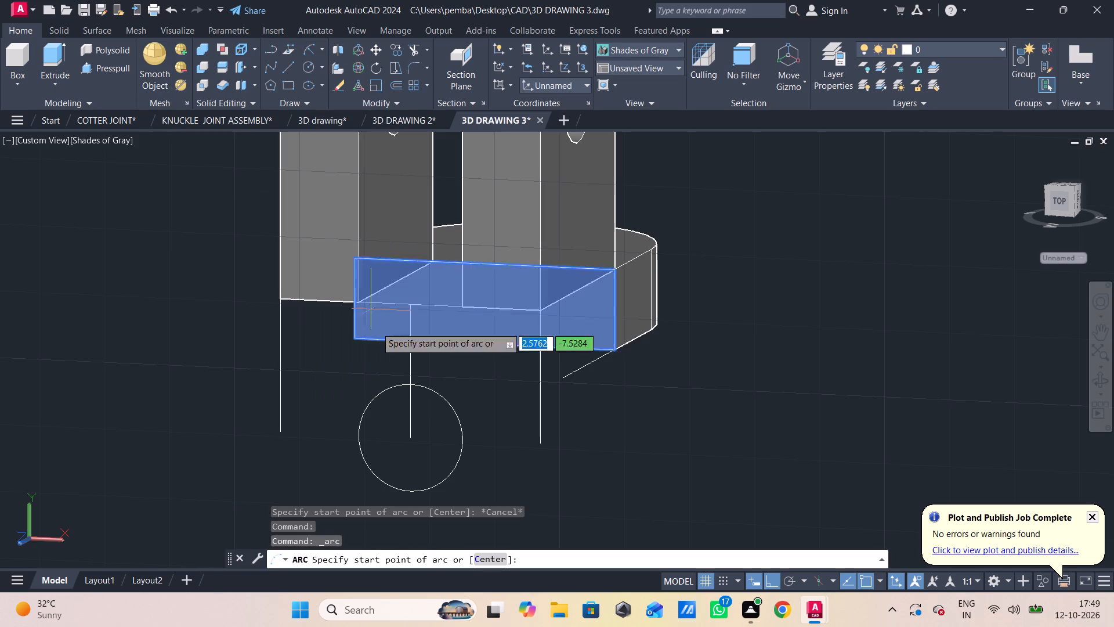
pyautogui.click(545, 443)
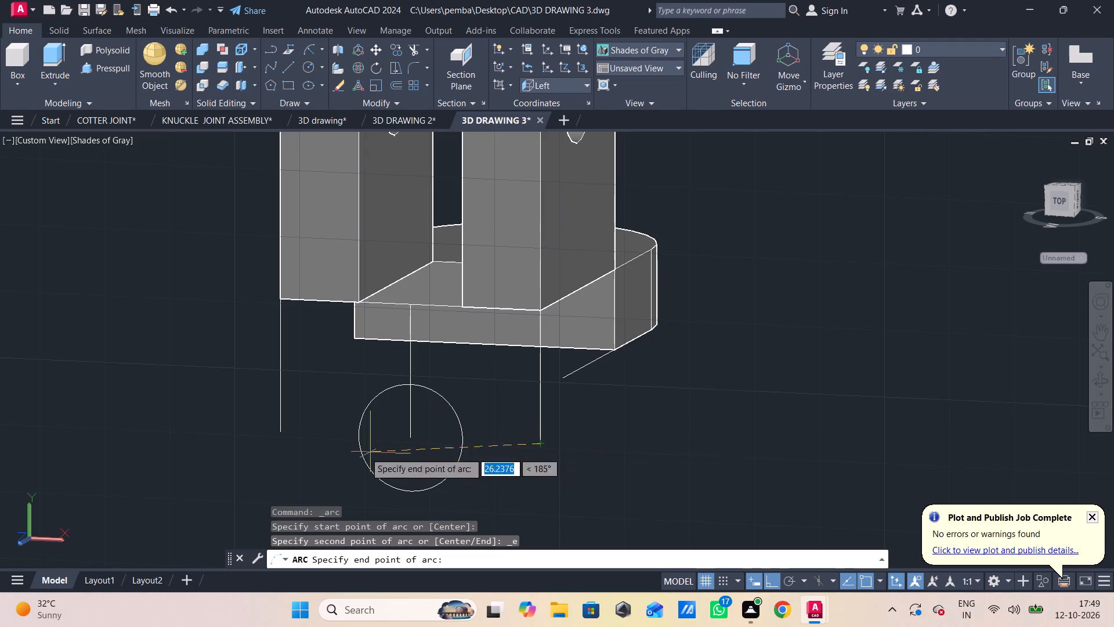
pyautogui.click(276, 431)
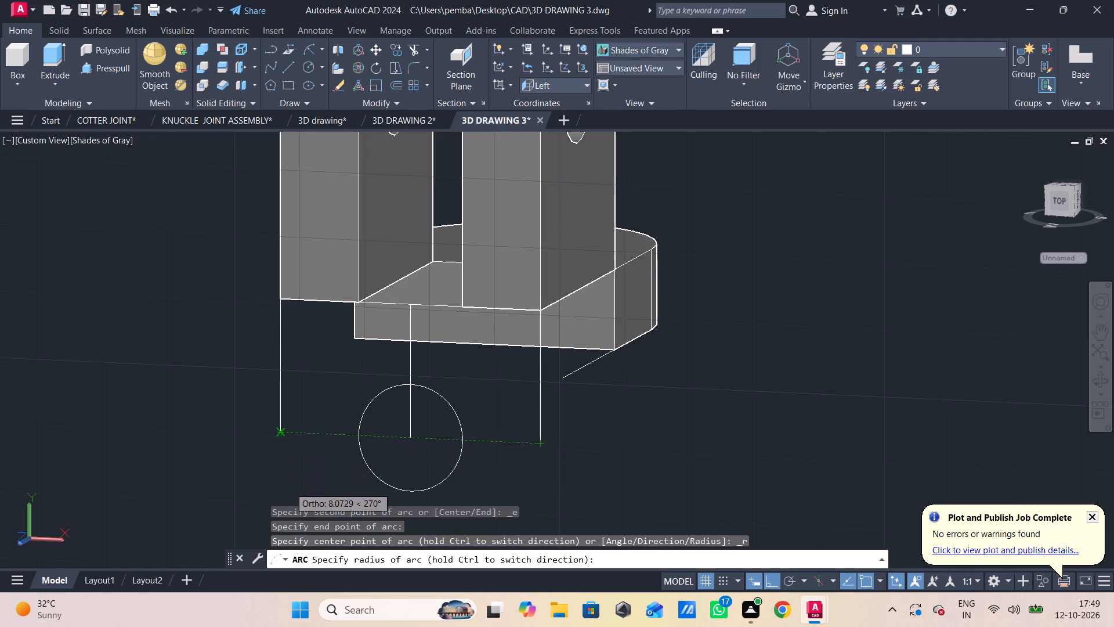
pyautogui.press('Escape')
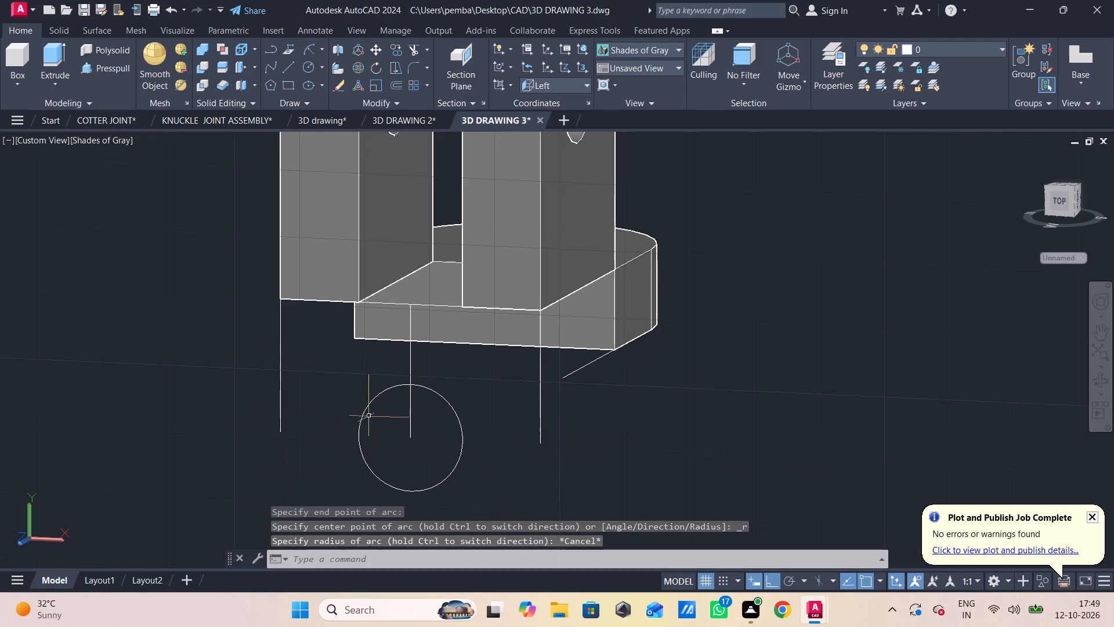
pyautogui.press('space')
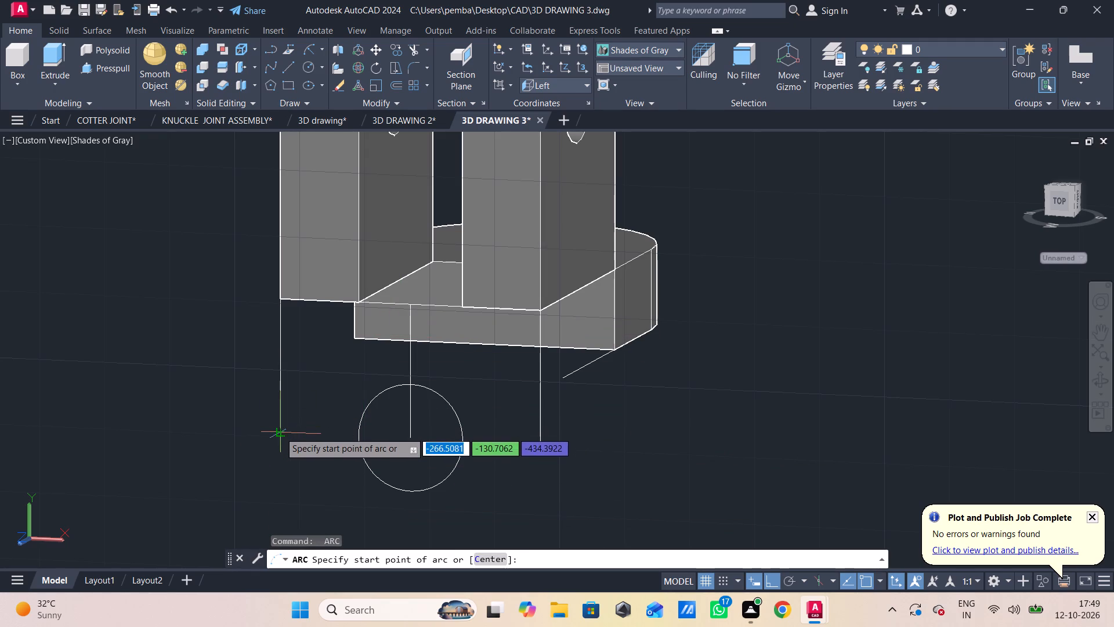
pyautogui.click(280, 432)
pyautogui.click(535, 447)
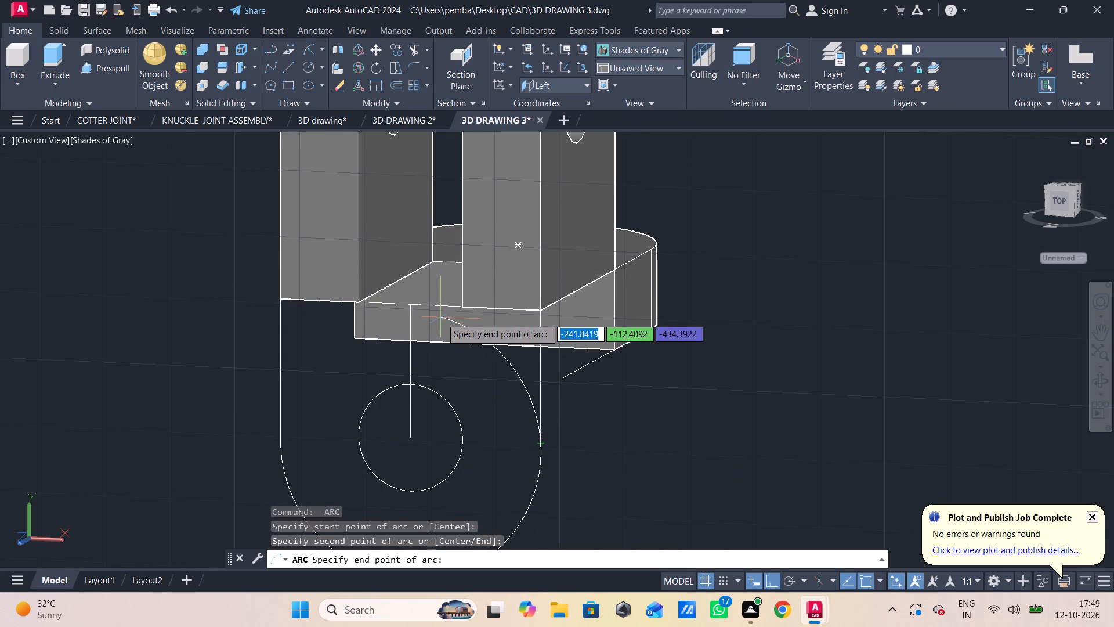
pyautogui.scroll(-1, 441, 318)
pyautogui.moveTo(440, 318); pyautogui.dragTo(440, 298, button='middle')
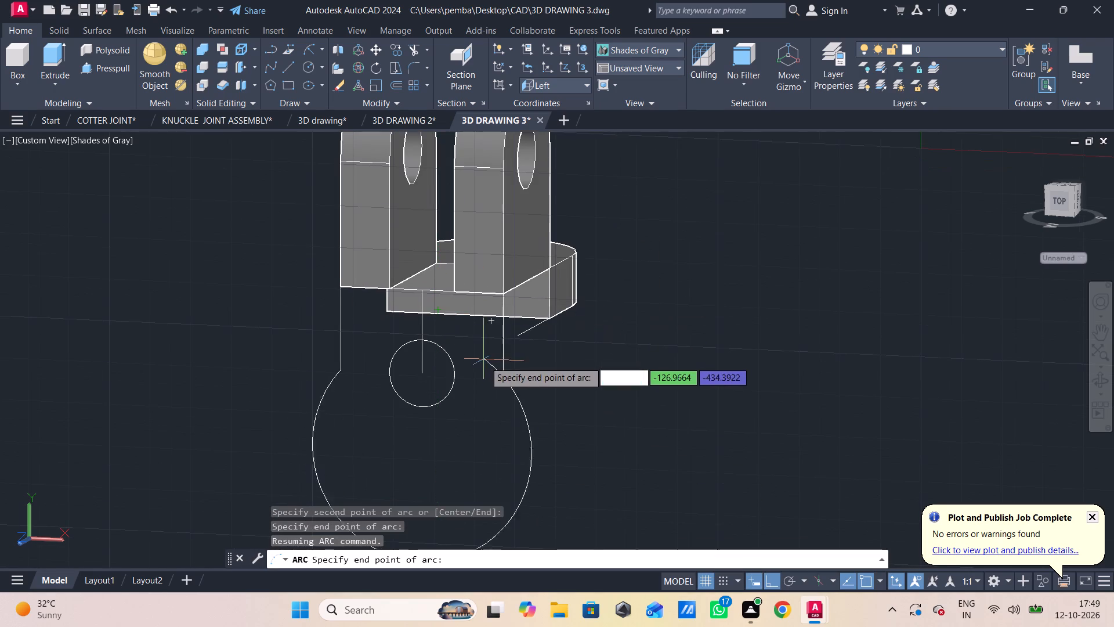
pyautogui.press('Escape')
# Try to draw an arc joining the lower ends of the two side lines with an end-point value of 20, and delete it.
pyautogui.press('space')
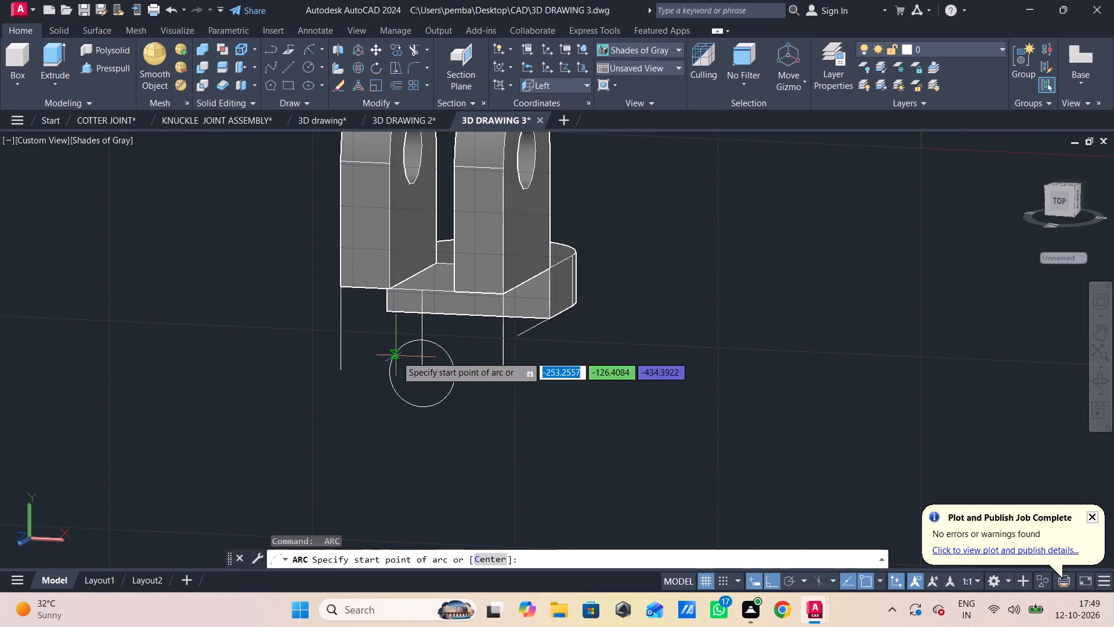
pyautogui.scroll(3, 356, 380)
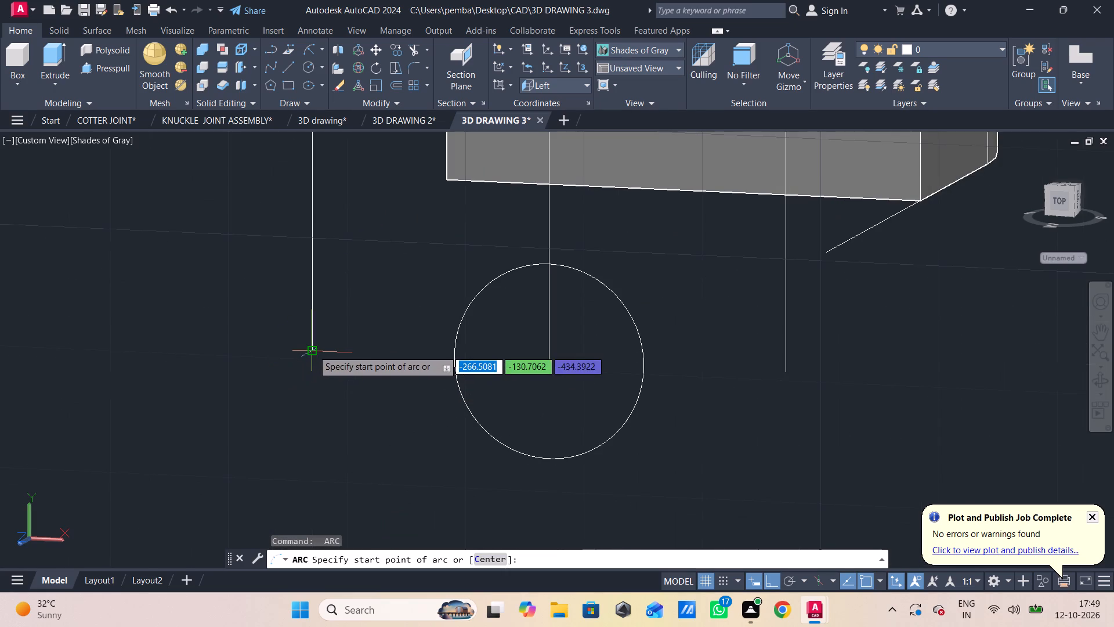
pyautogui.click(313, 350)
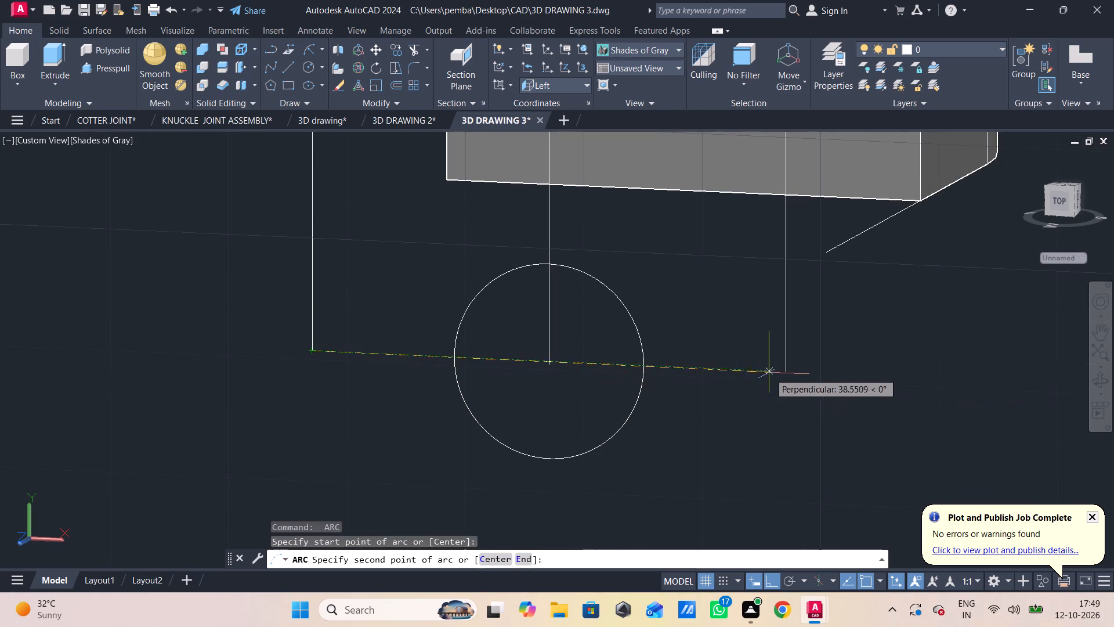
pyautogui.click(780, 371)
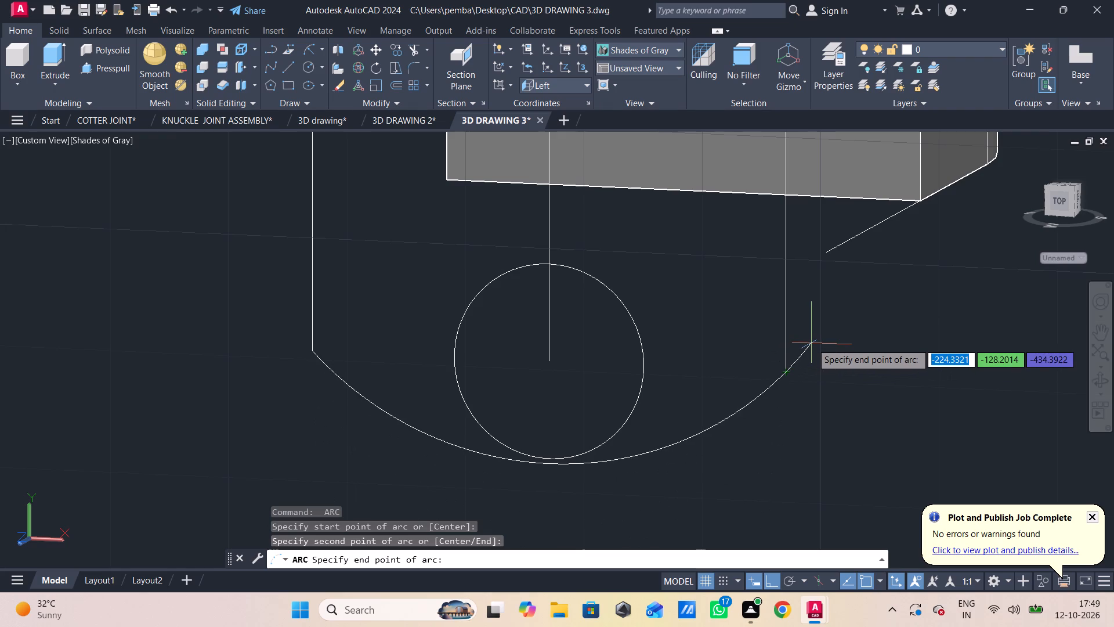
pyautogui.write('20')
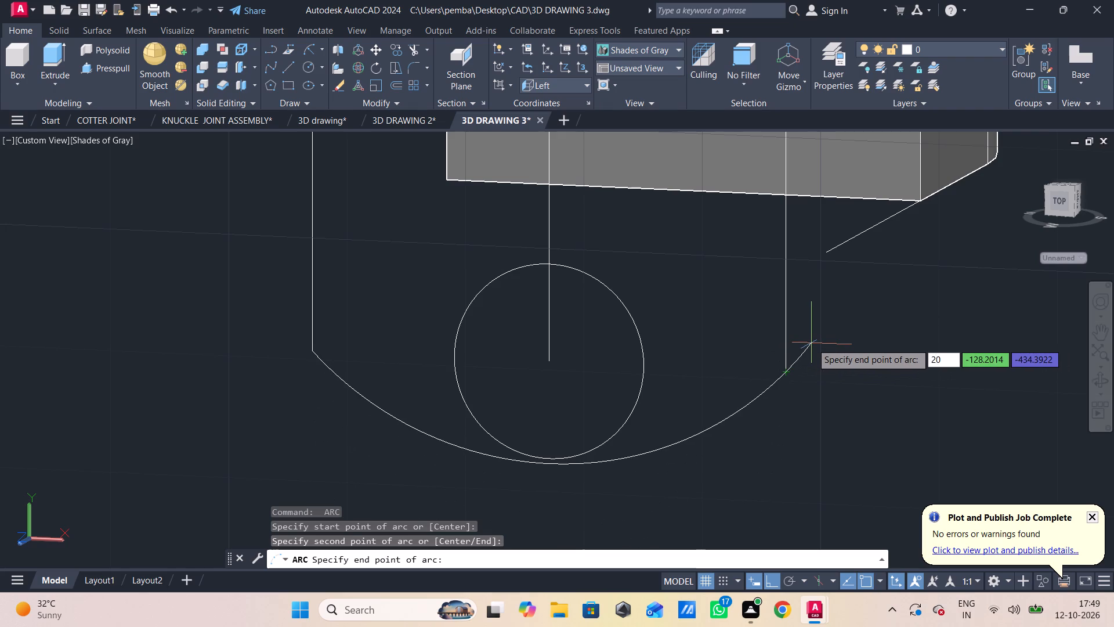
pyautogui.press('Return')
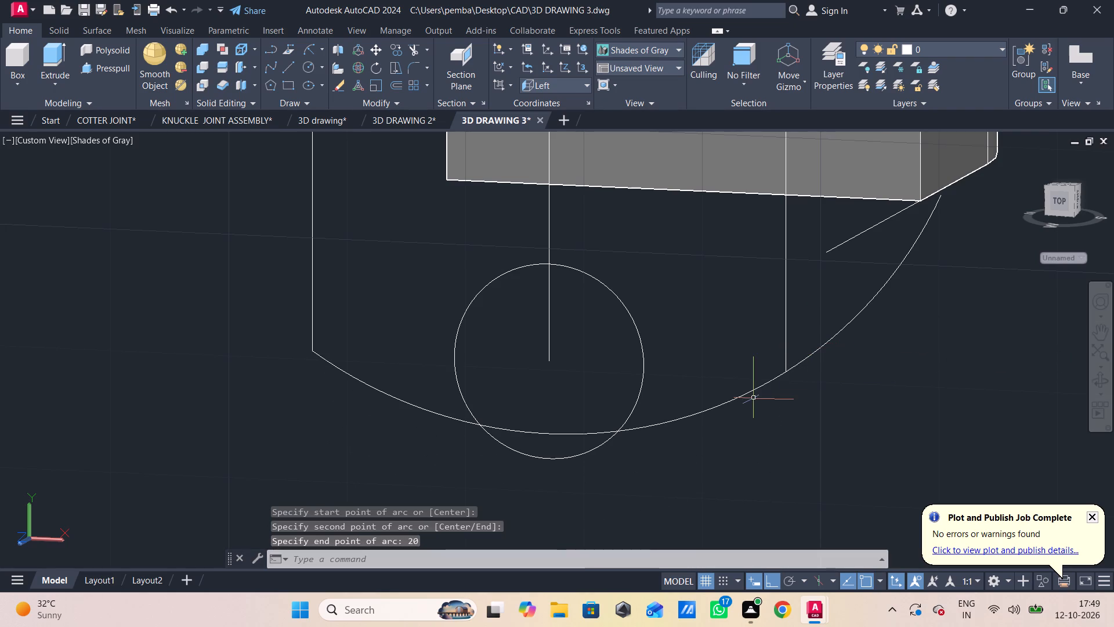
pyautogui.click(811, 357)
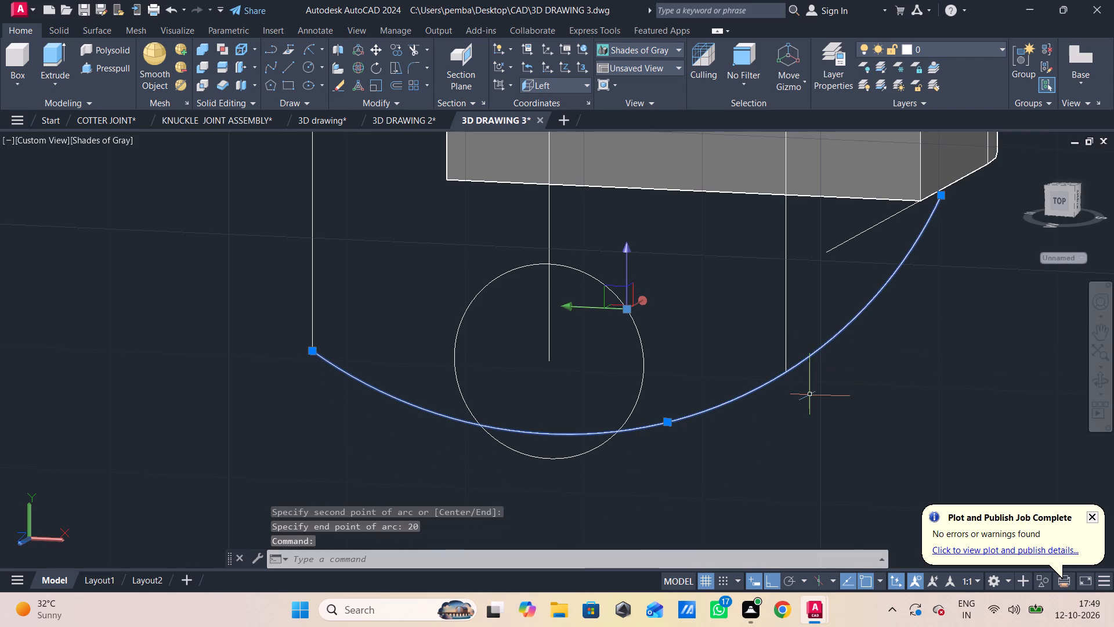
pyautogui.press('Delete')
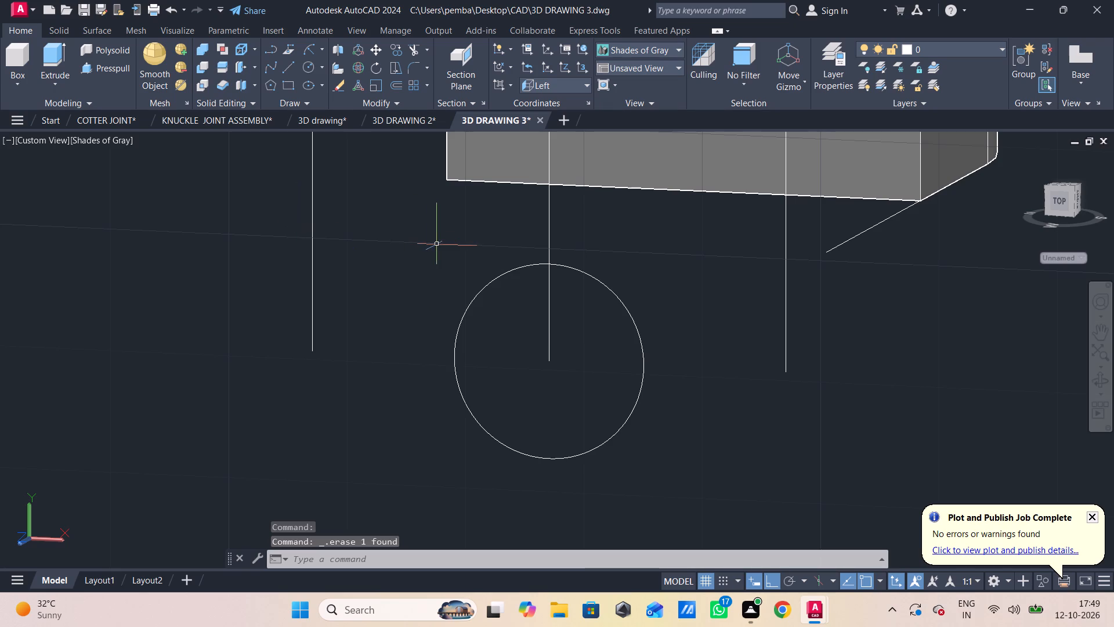
# Delete the radius-8 circle below the base together with its centre line and the two side lines.
pyautogui.scroll(-1, 618, 290)
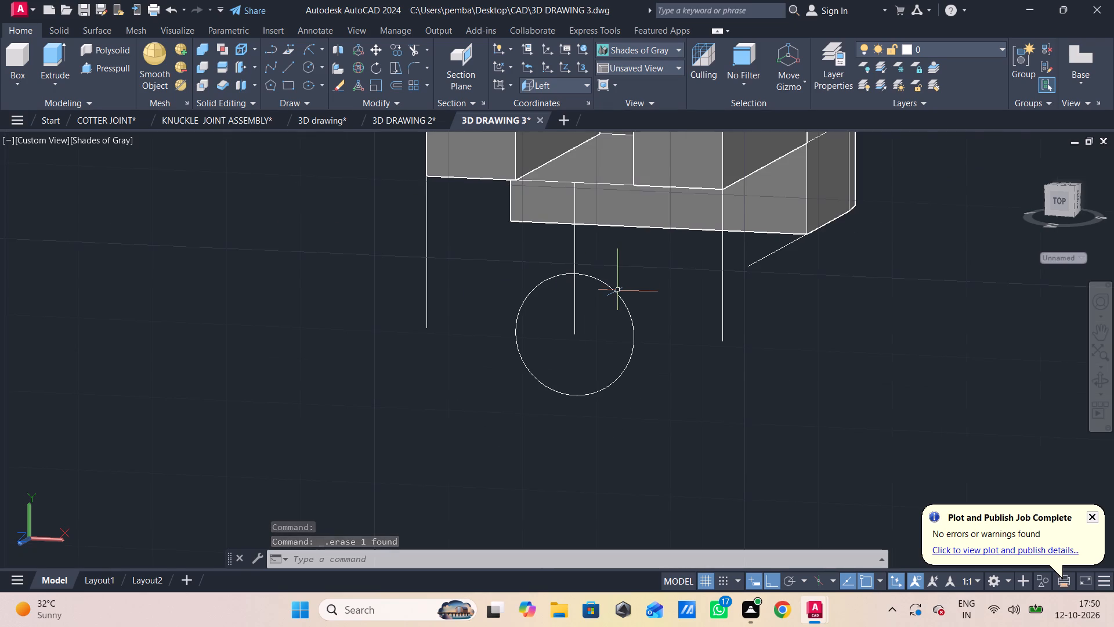
pyautogui.scroll(-1, 618, 290)
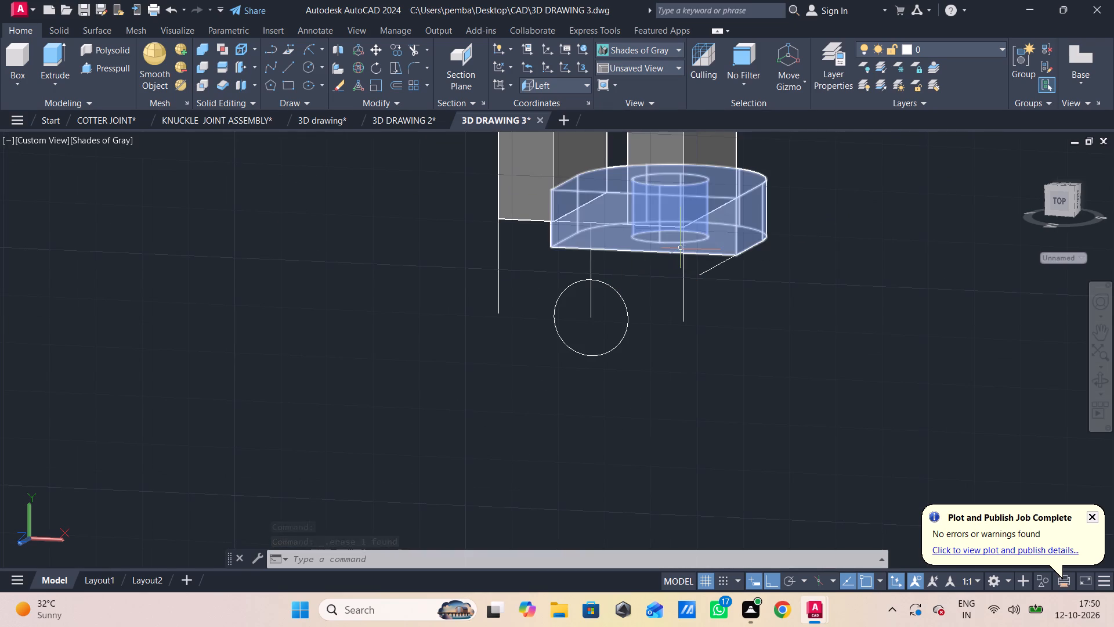
pyautogui.click(683, 282)
pyautogui.click(592, 266)
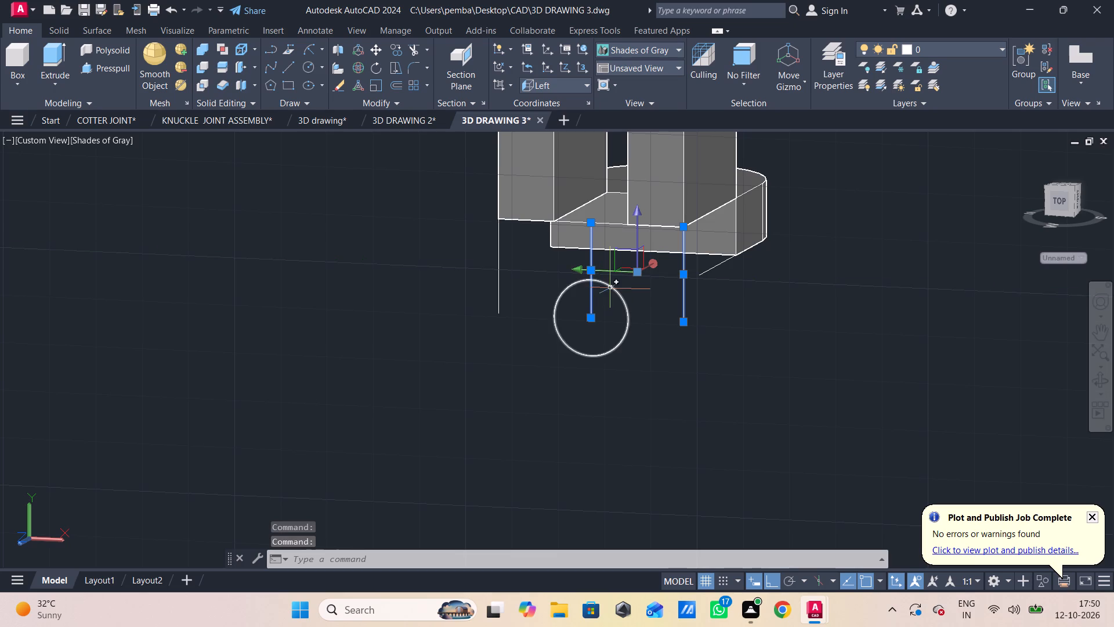
pyautogui.click(610, 288)
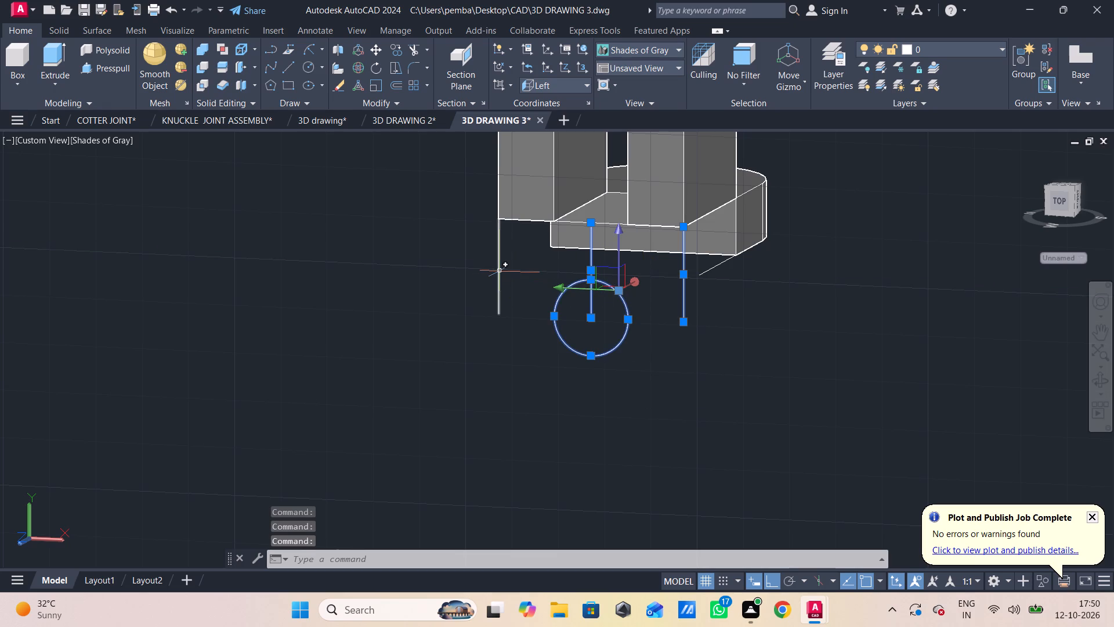
pyautogui.click(500, 271)
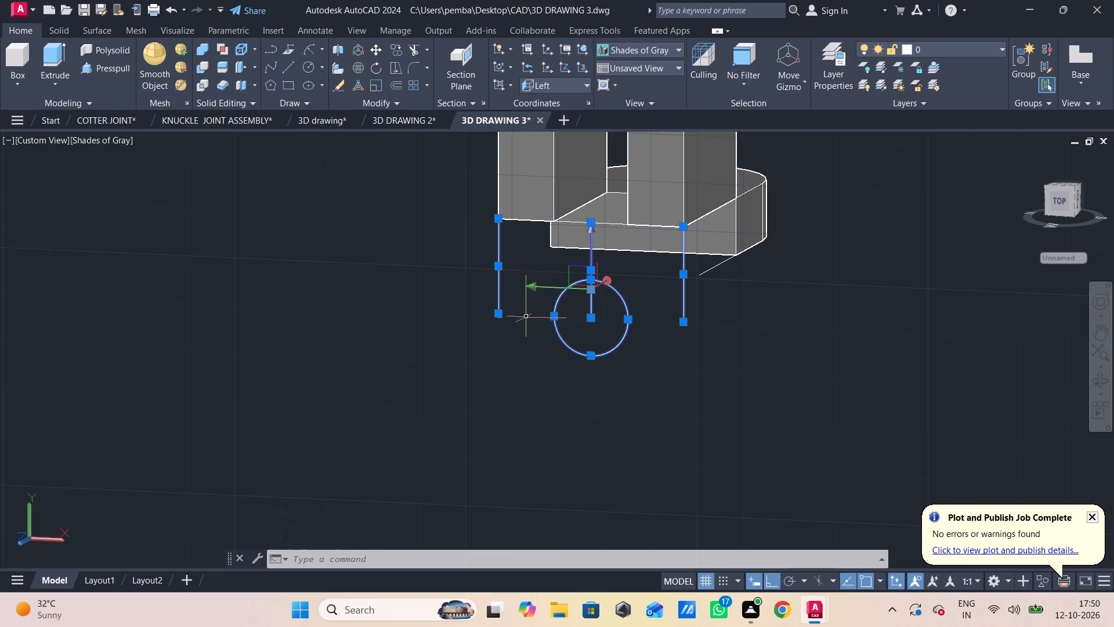
pyautogui.press('Delete')
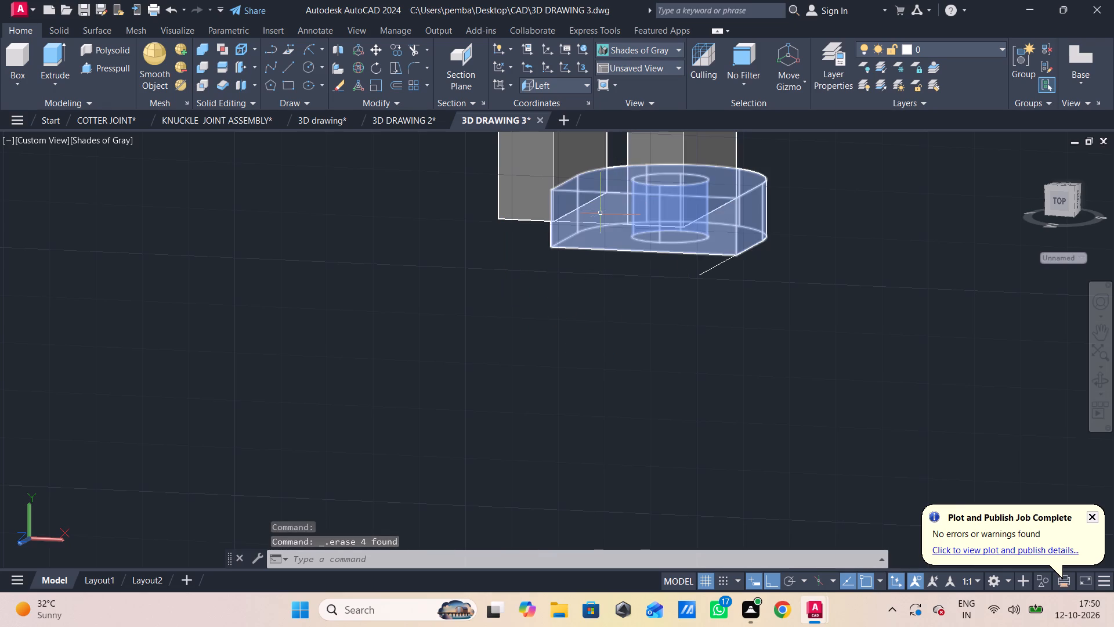
# In 2D Wireframe display, join the four lines outlining the gap between the plates' bottoms into one polyline.
pyautogui.click(599, 224)
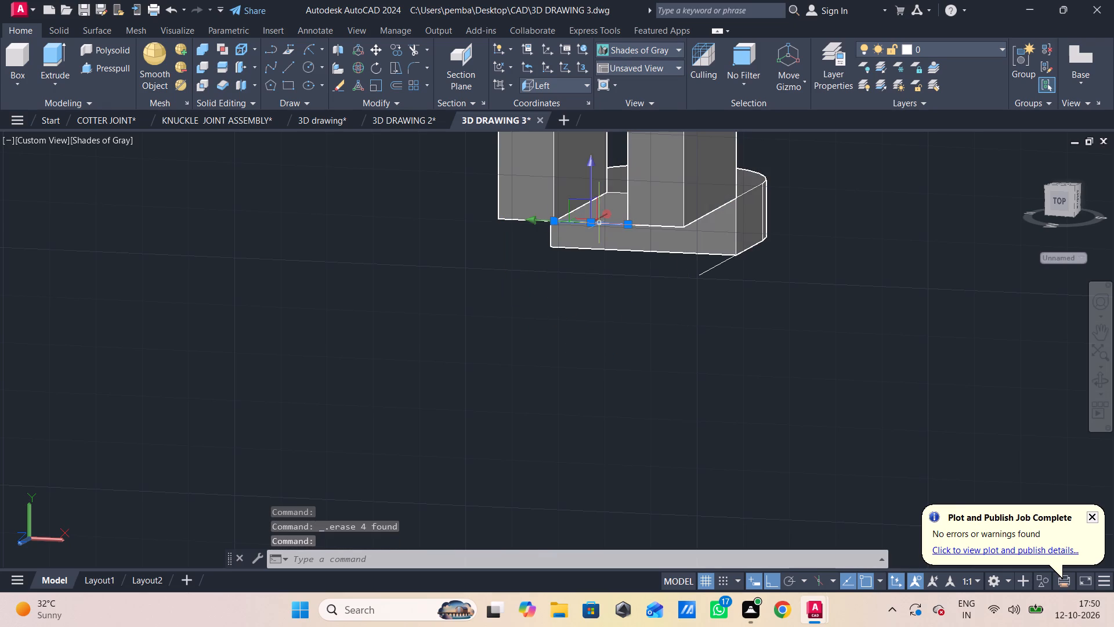
pyautogui.scroll(3, 599, 224)
pyautogui.click(105, 135)
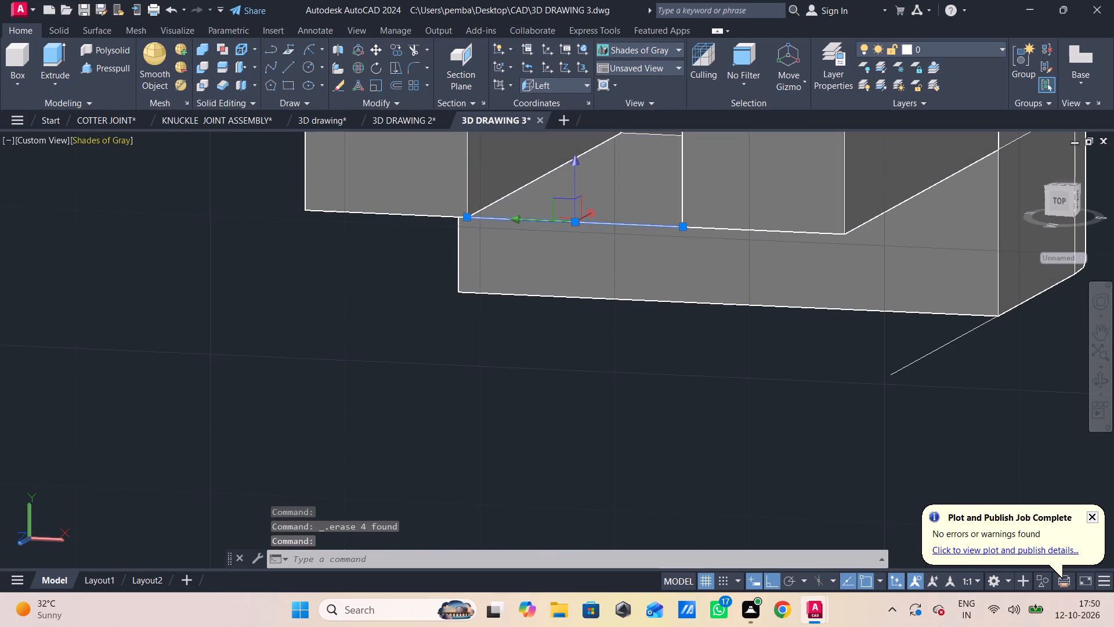
pyautogui.click(163, 182)
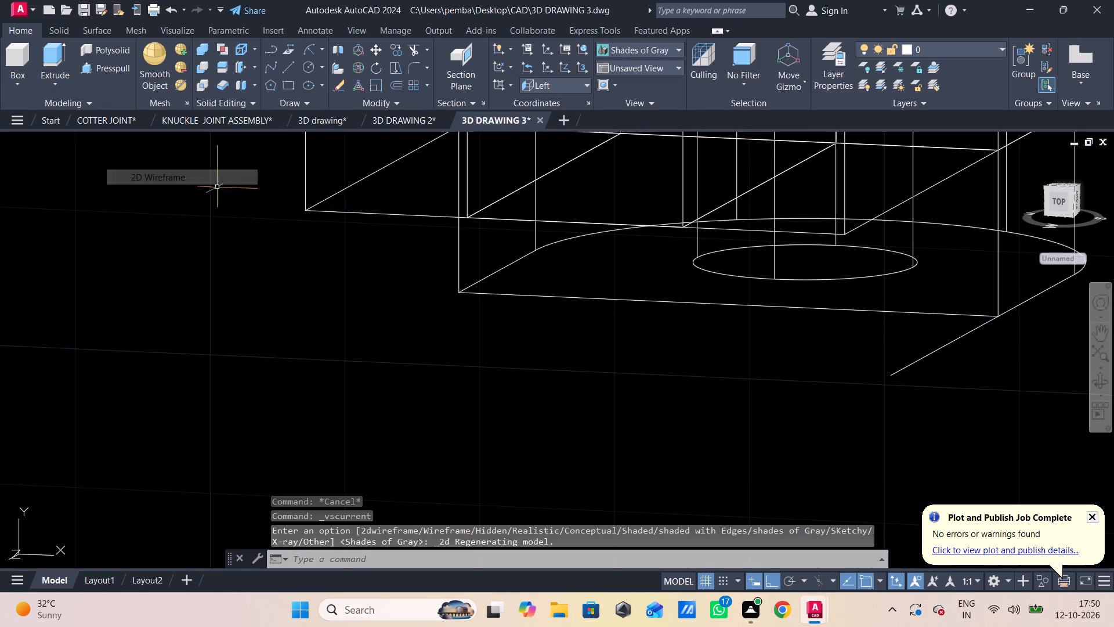
pyautogui.click(513, 194)
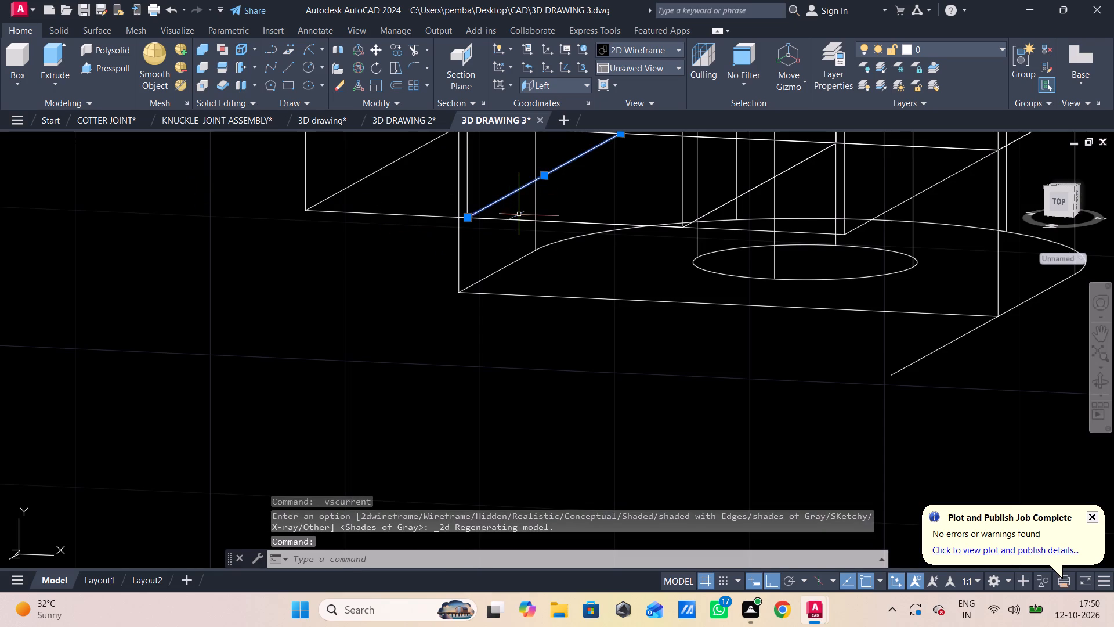
pyautogui.click(520, 219)
pyautogui.scroll(-1, 524, 215)
pyautogui.moveTo(524, 215); pyautogui.dragTo(512, 243, button='middle')
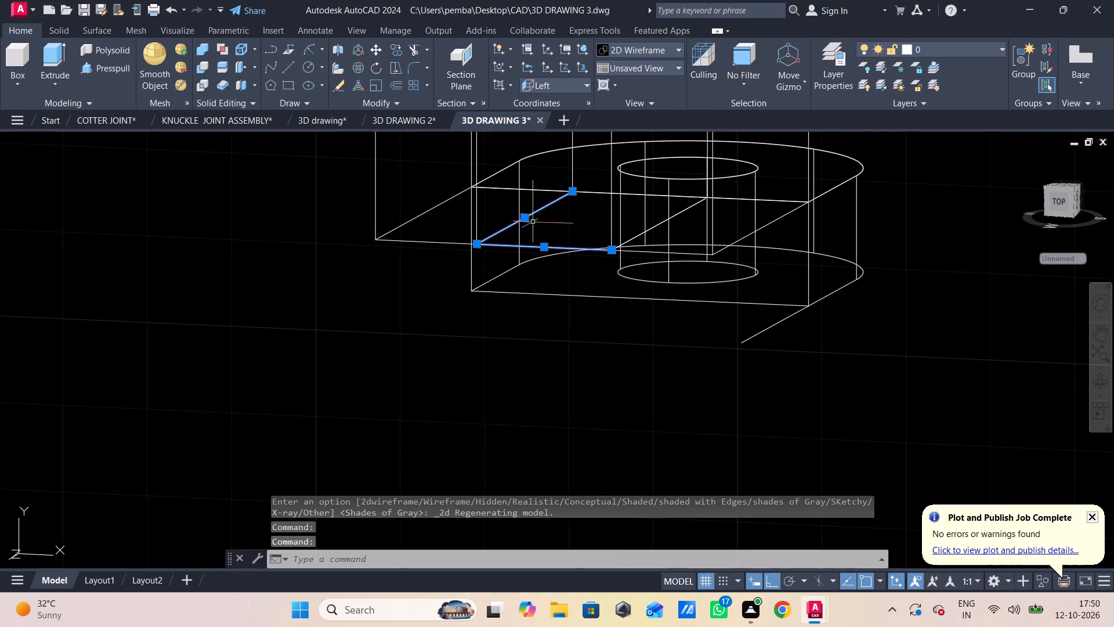
pyautogui.click(591, 192)
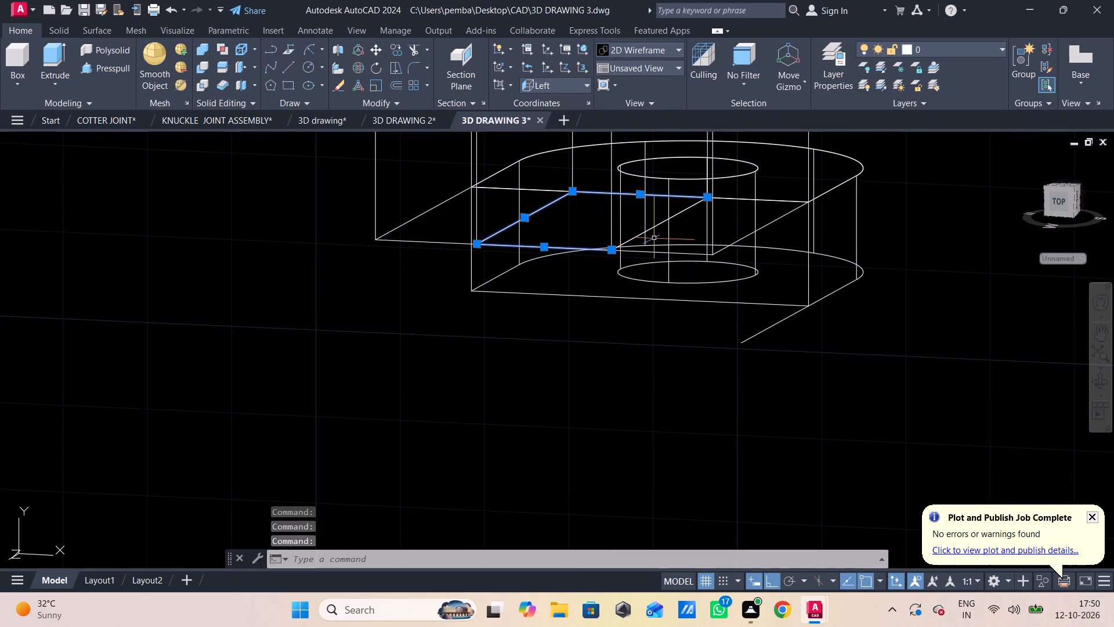
pyautogui.click(650, 228)
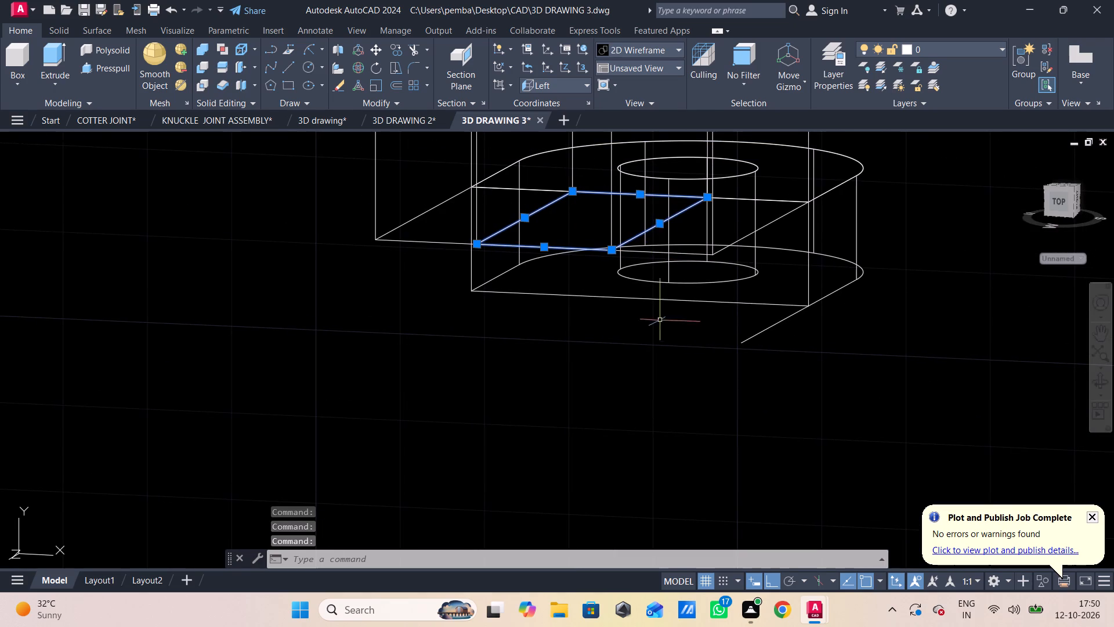
pyautogui.press('j')
pyautogui.press('Return')
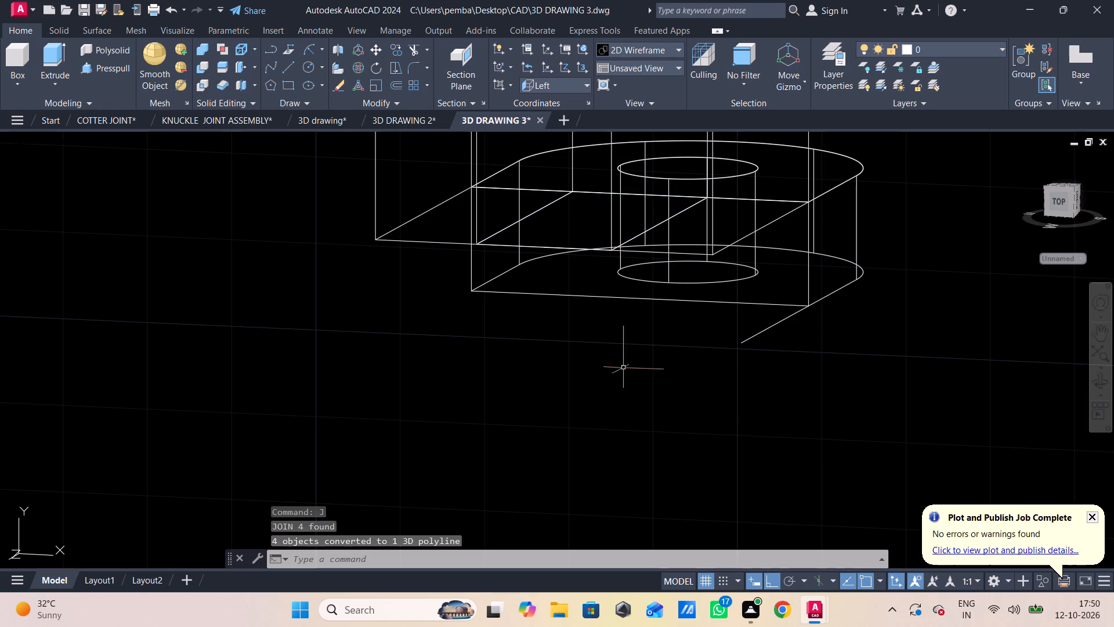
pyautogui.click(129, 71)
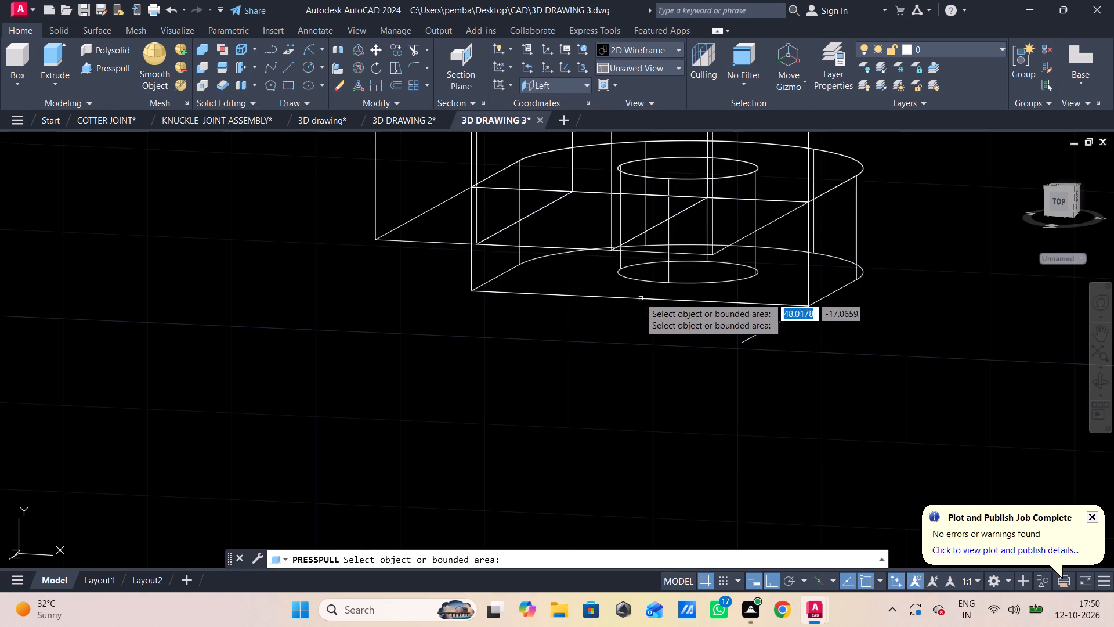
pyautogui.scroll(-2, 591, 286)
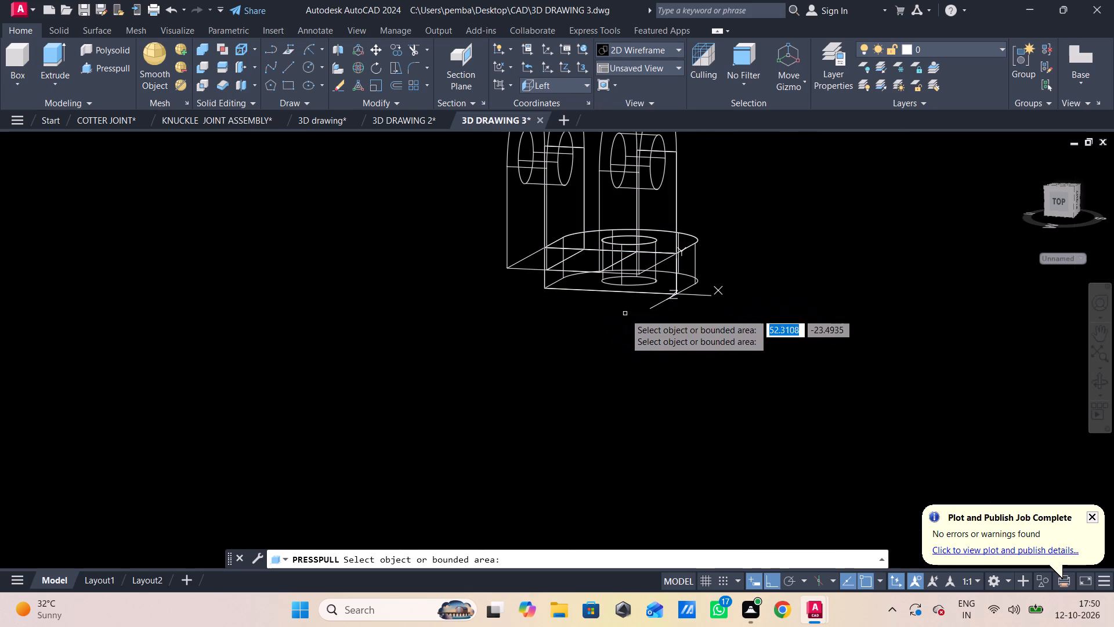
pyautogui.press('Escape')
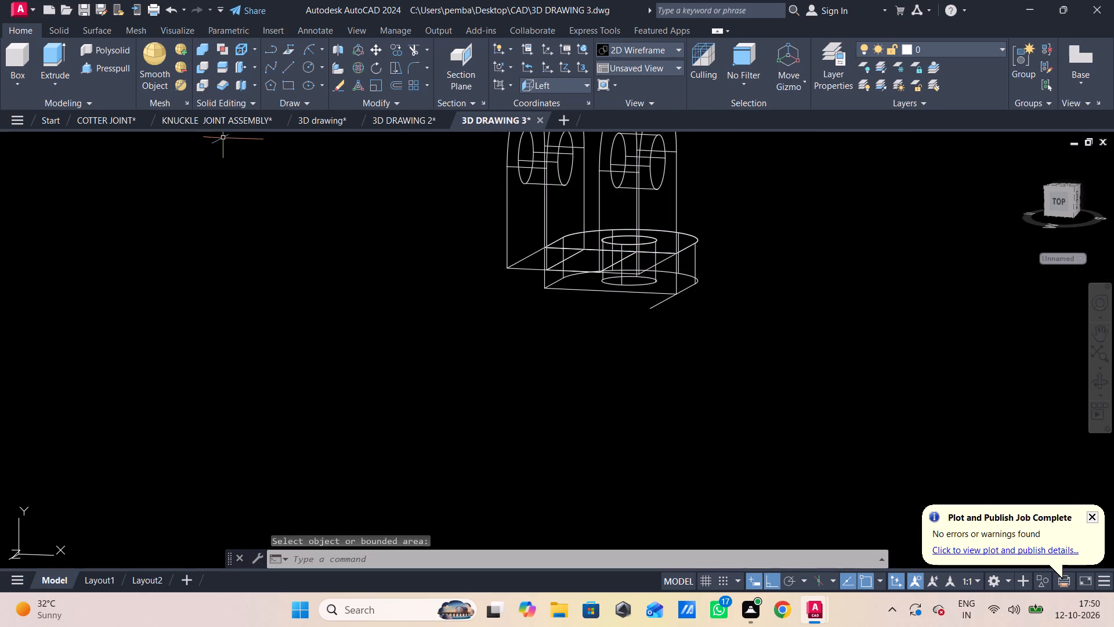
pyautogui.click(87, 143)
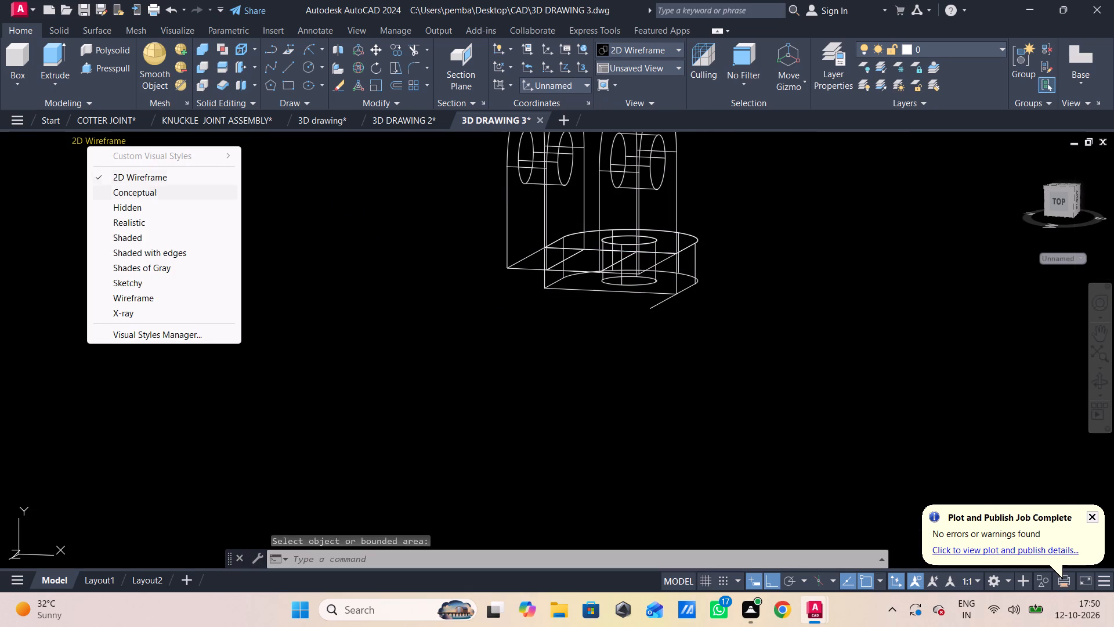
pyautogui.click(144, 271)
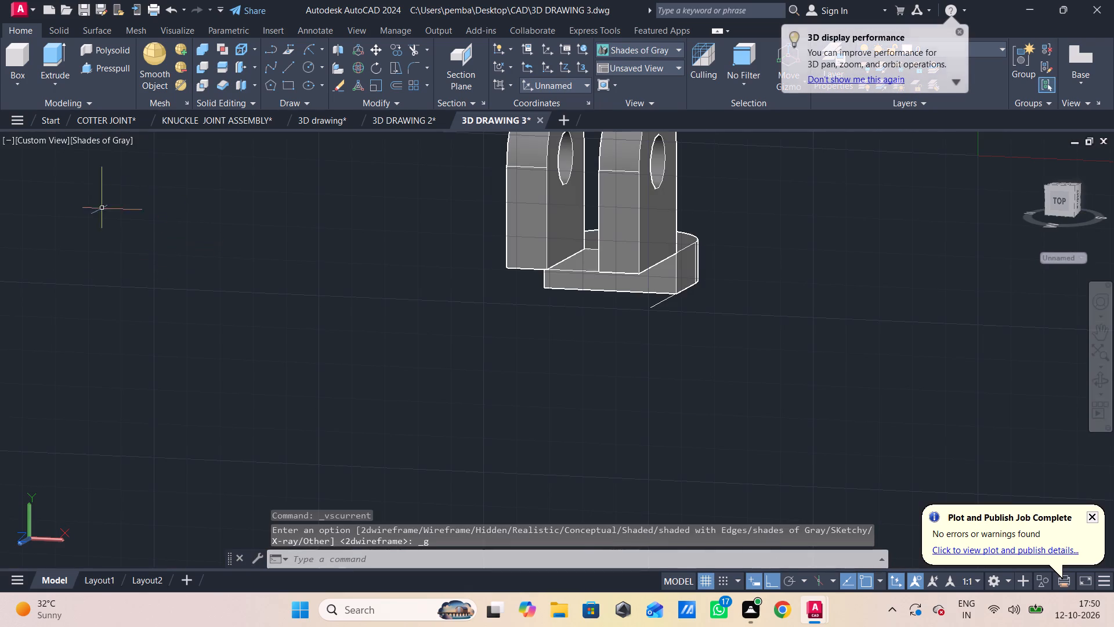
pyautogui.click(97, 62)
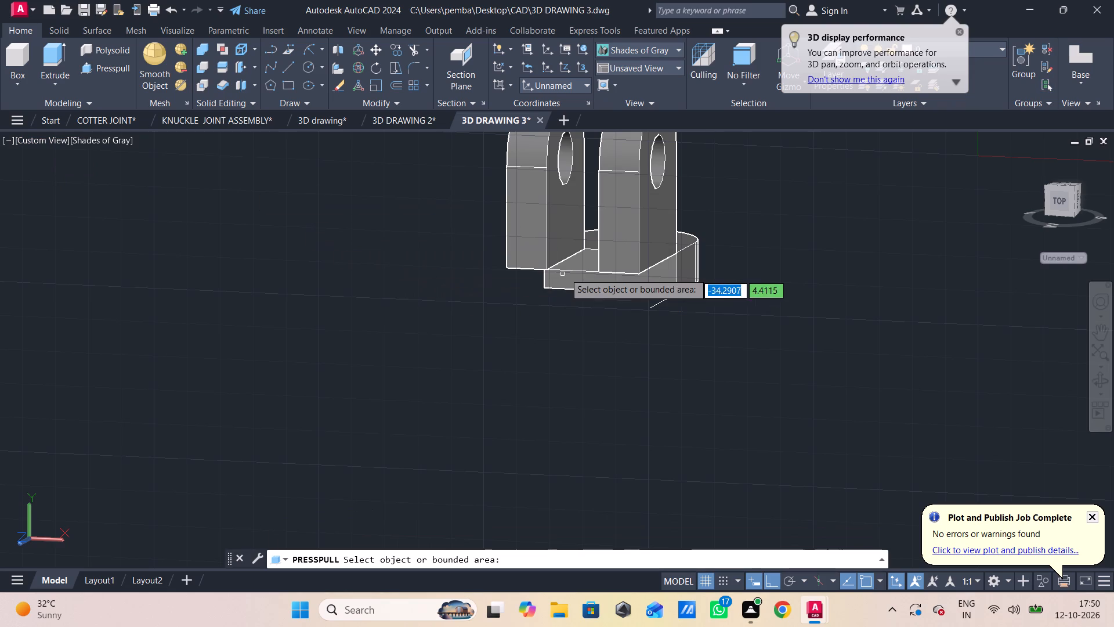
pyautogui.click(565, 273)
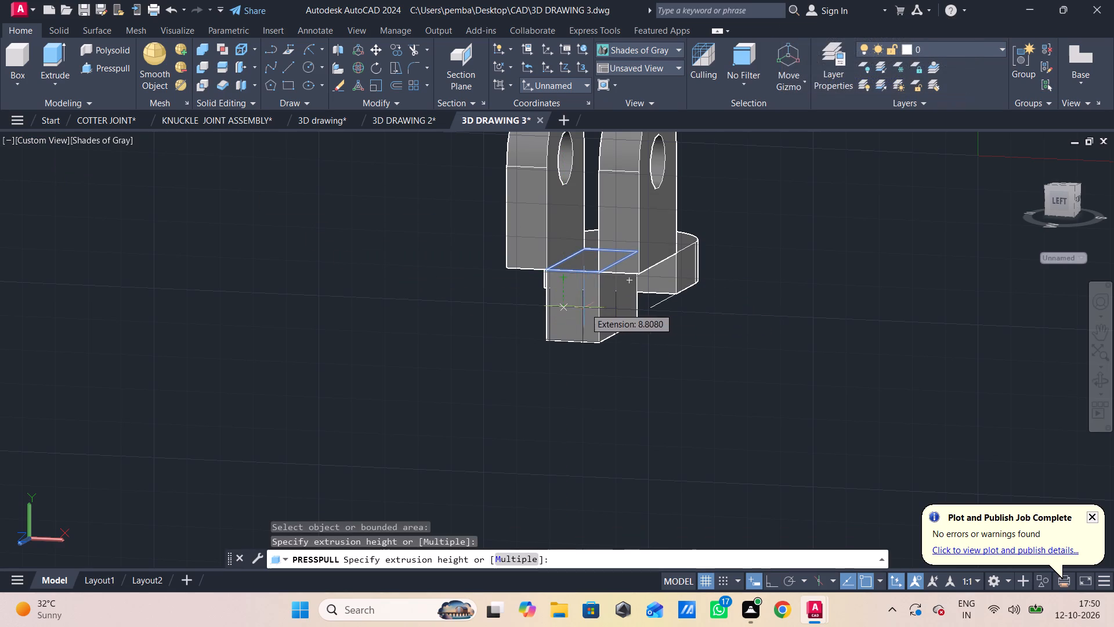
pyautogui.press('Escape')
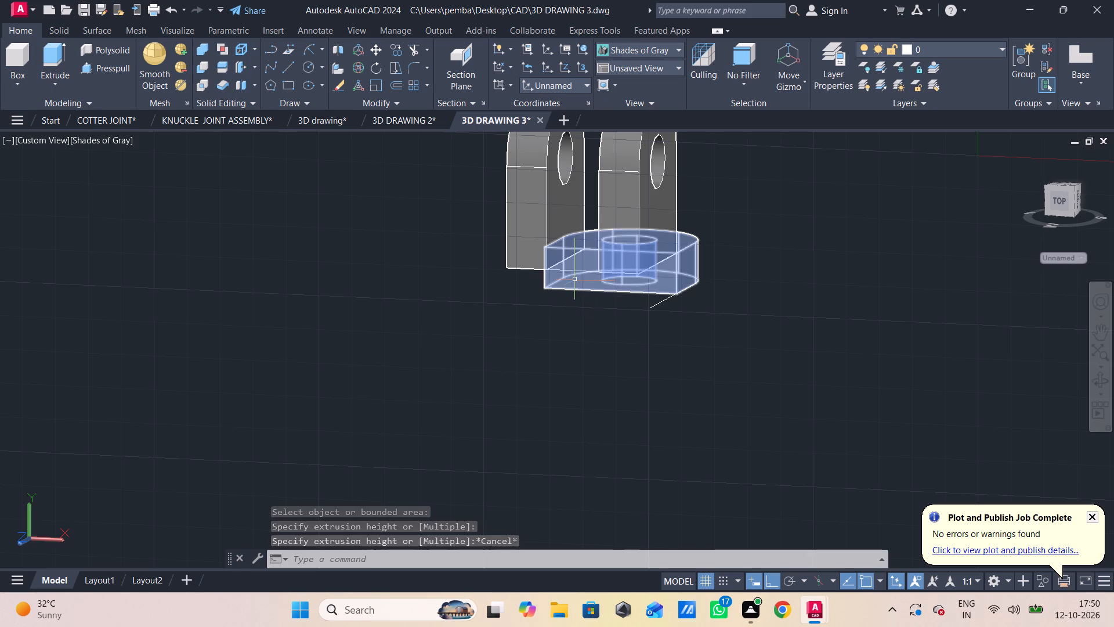
# In 2D Wireframe display, delete the joined polyline outlining the gap between the plates' bottoms.
pyautogui.scroll(1, 575, 275)
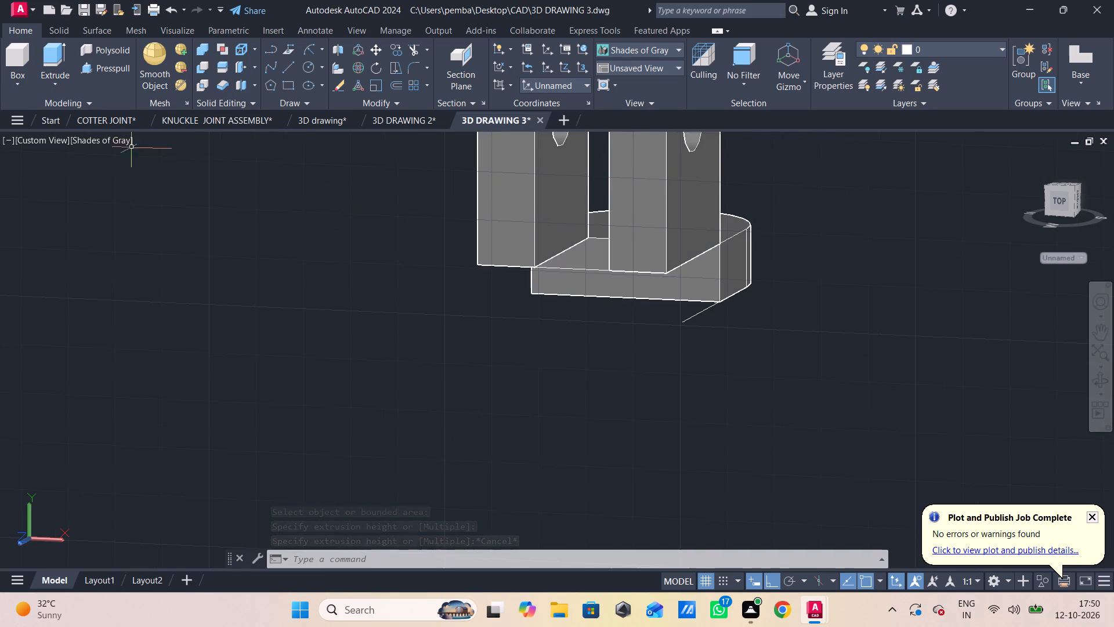
pyautogui.click(112, 143)
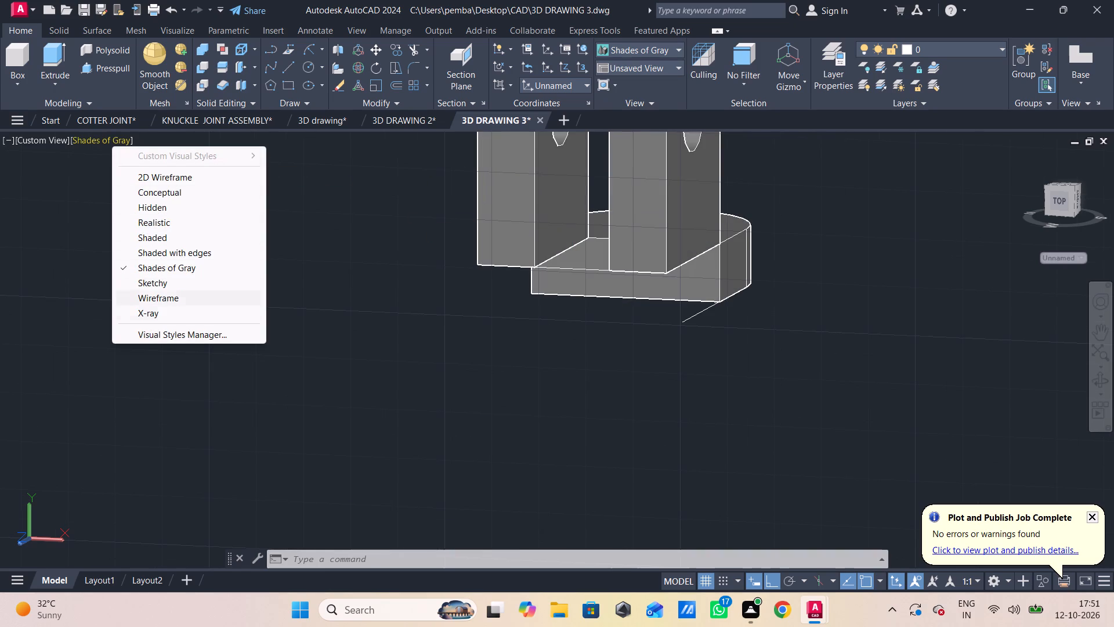
pyautogui.click(183, 176)
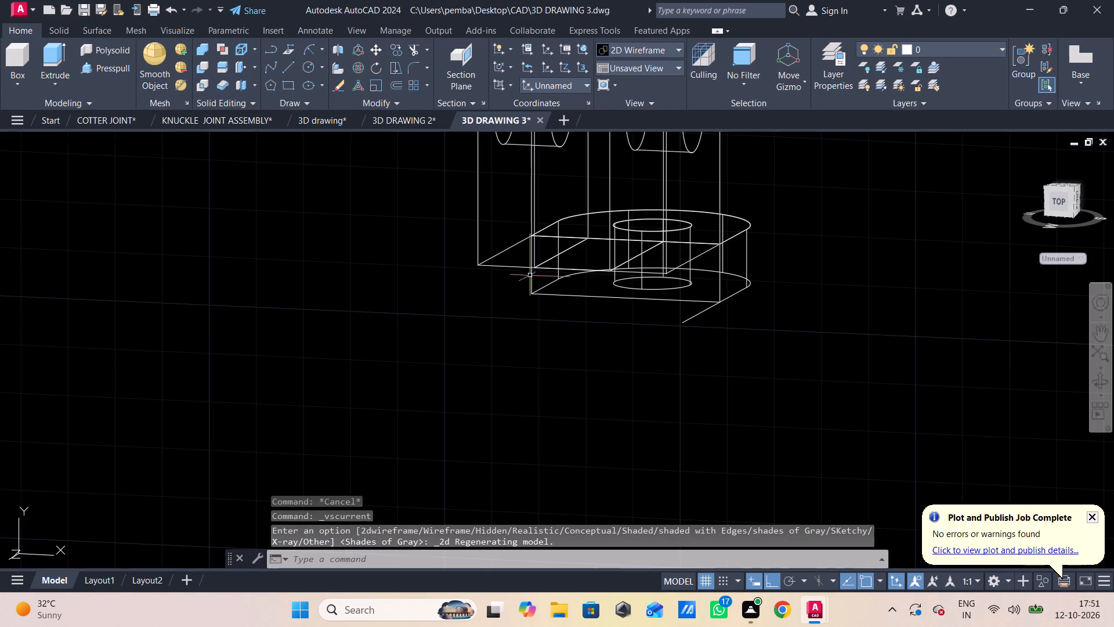
pyautogui.click(572, 270)
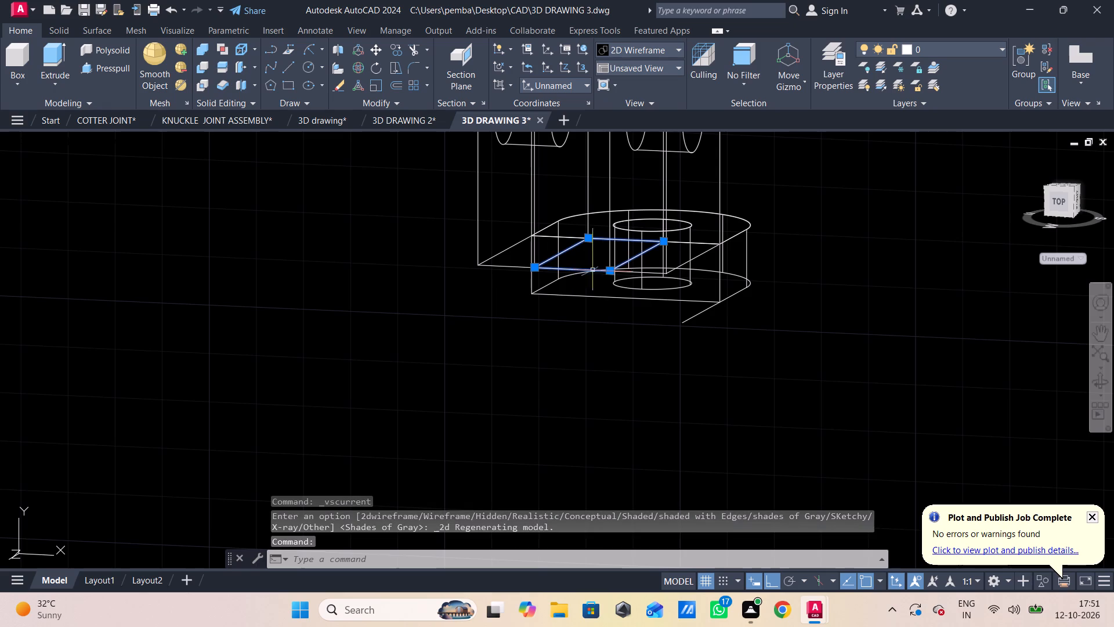
pyautogui.click(614, 271)
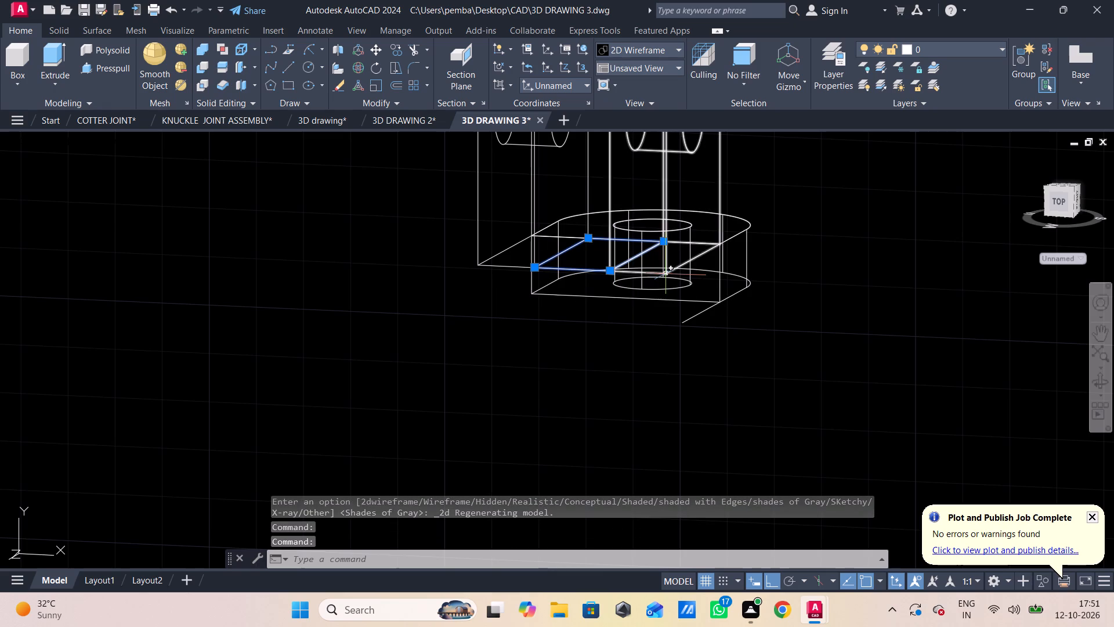
pyautogui.click(665, 273)
pyautogui.click(601, 273)
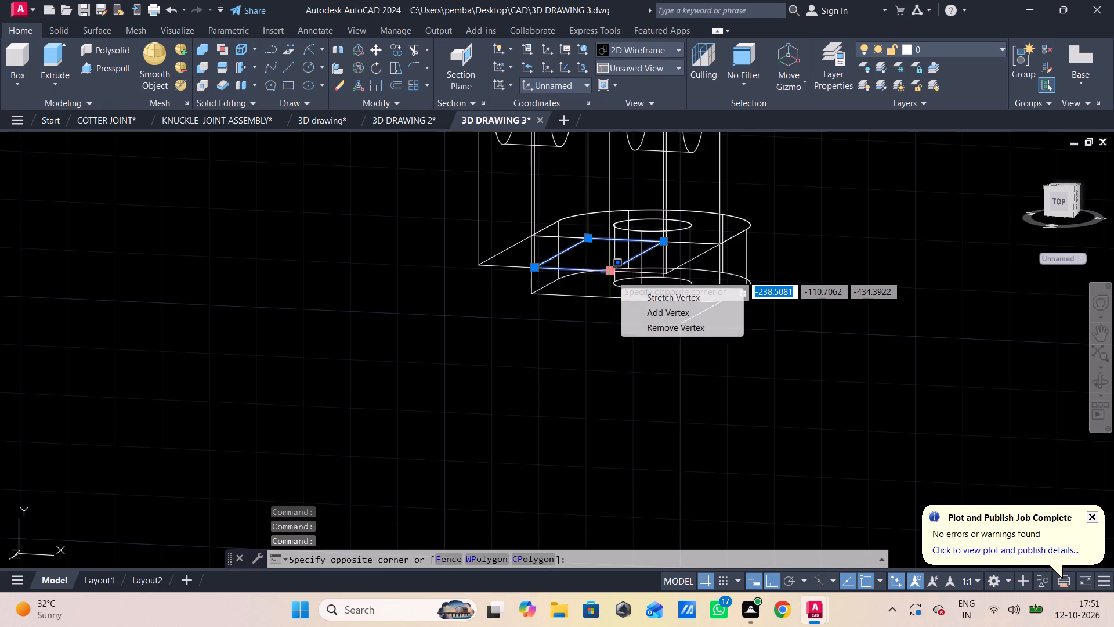
pyautogui.press('Delete')
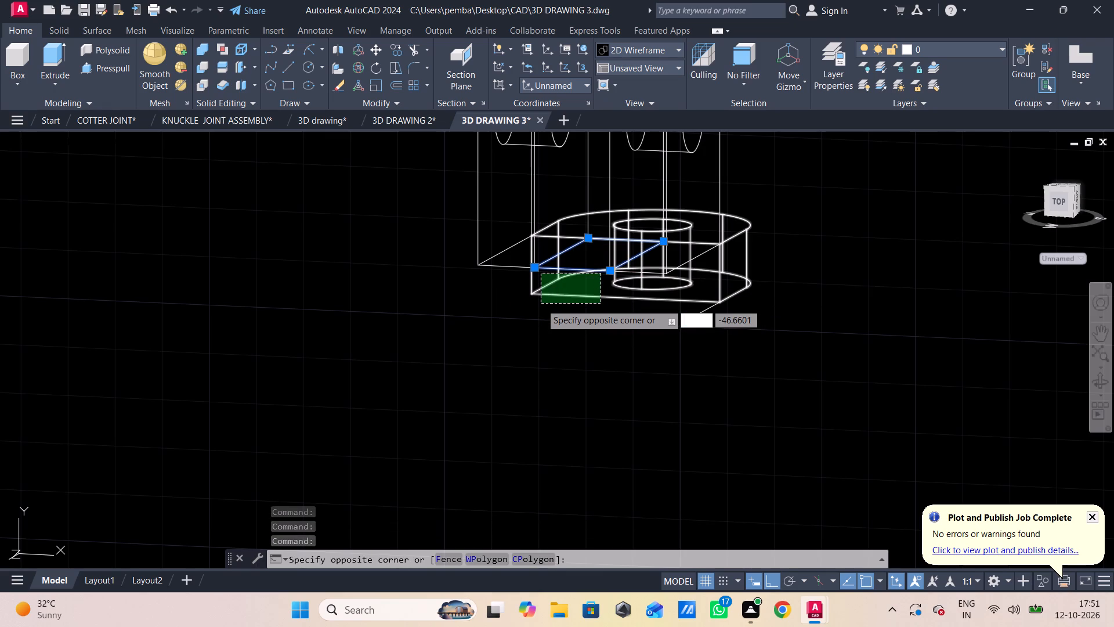
pyautogui.press('Escape')
pyautogui.press('Delete')
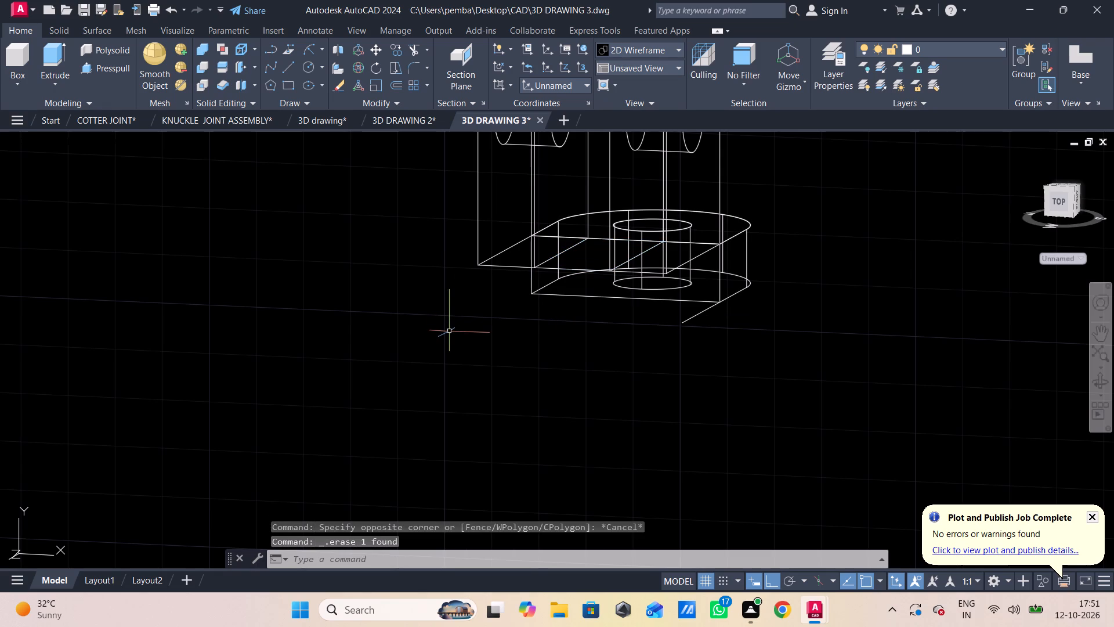
# Draw four connected lines through the outer bottom corners of the two plates, enclosing both plates and the gap, 40 deep.
pyautogui.write('l')
pyautogui.press('space')
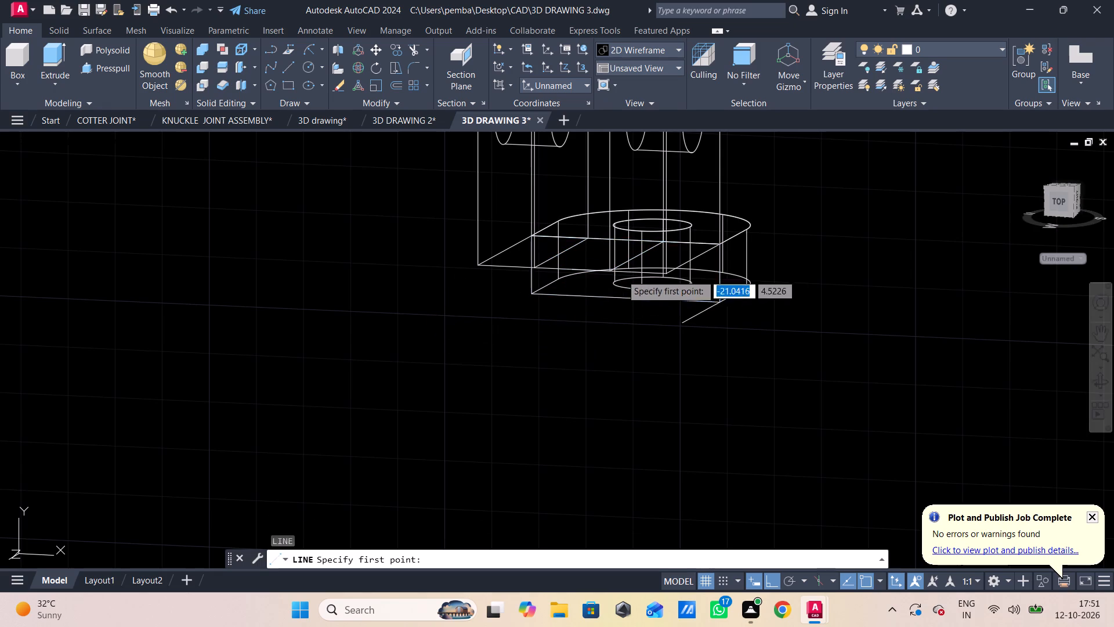
pyautogui.keyDown('shift'); pyautogui.moveTo(657, 272); pyautogui.dragTo(631, 272, button='middle'); pyautogui.keyUp('shift')
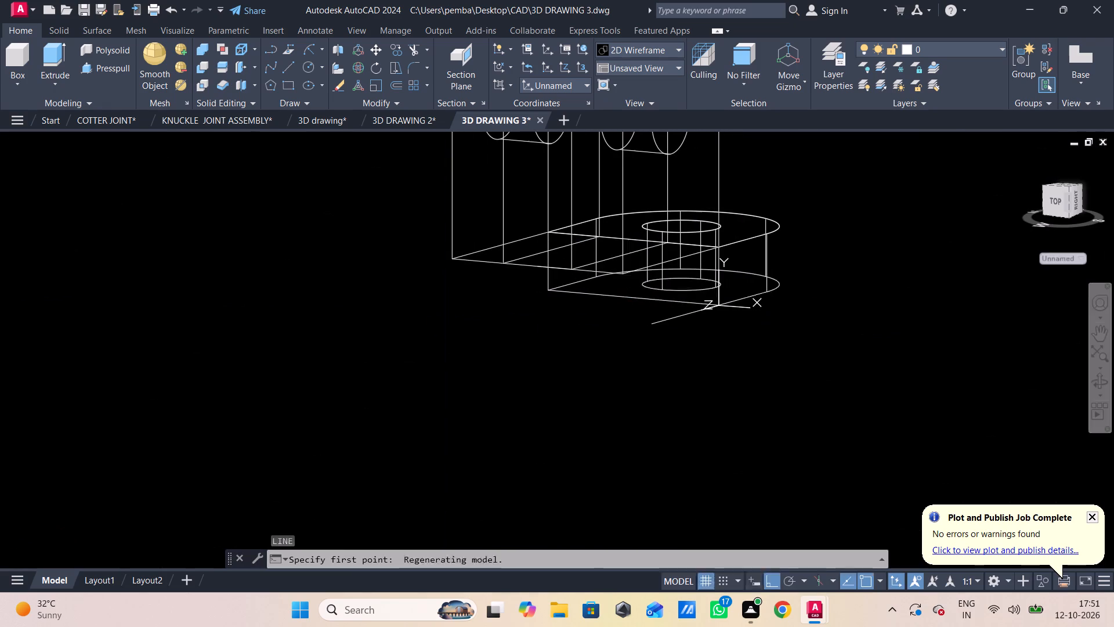
pyautogui.keyDown('shift'); pyautogui.moveTo(621, 279); pyautogui.dragTo(757, 294, button='middle'); pyautogui.keyUp('shift')
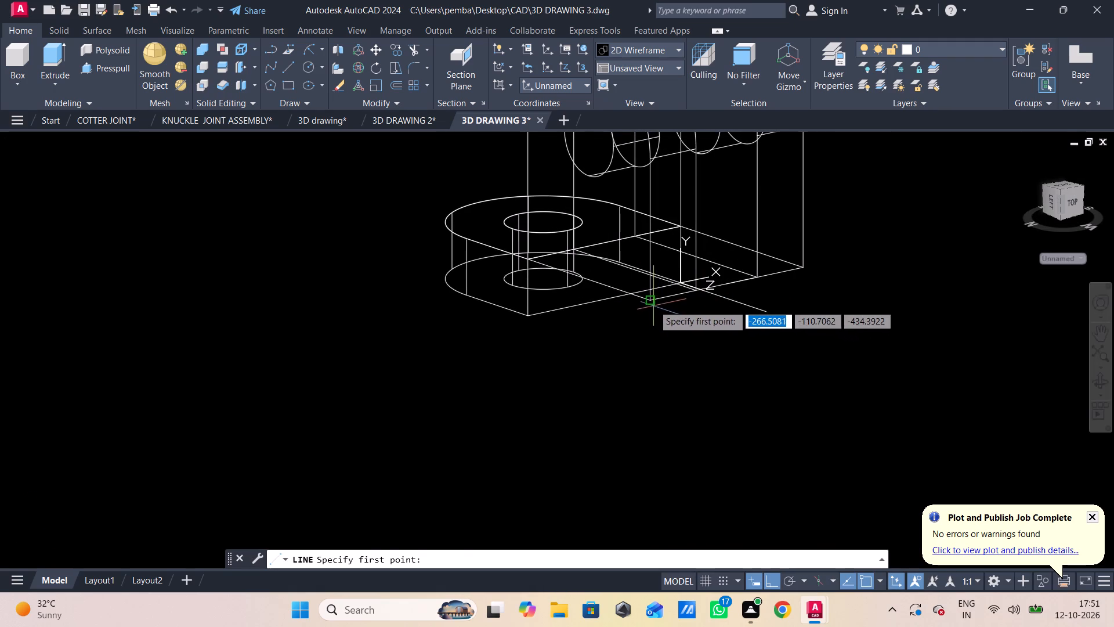
pyautogui.click(653, 303)
pyautogui.click(799, 271)
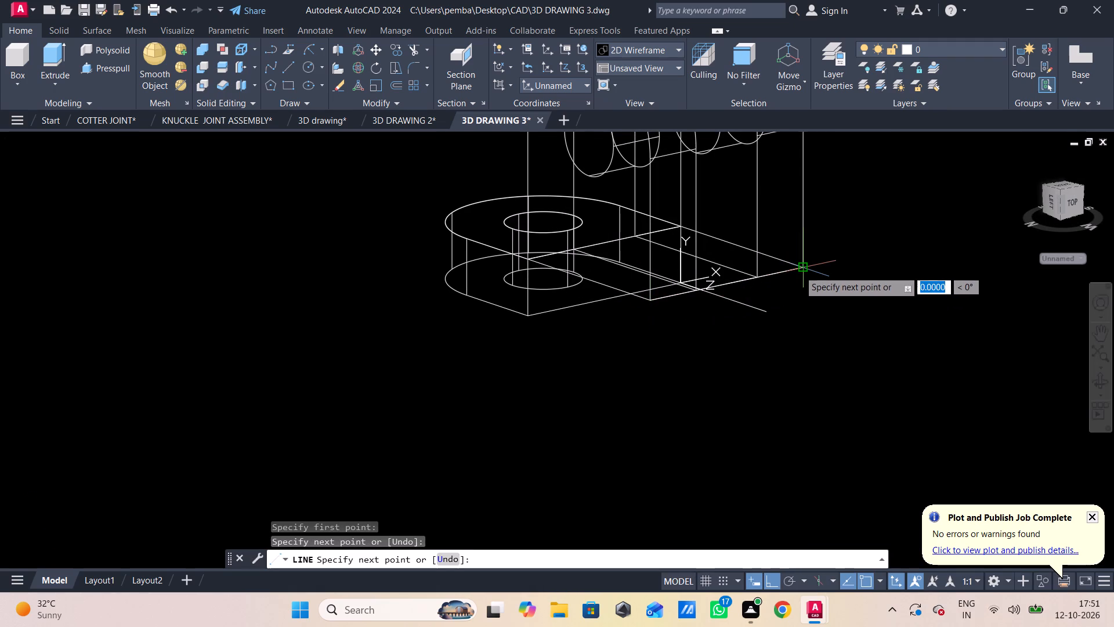
pyautogui.scroll(3, 678, 233)
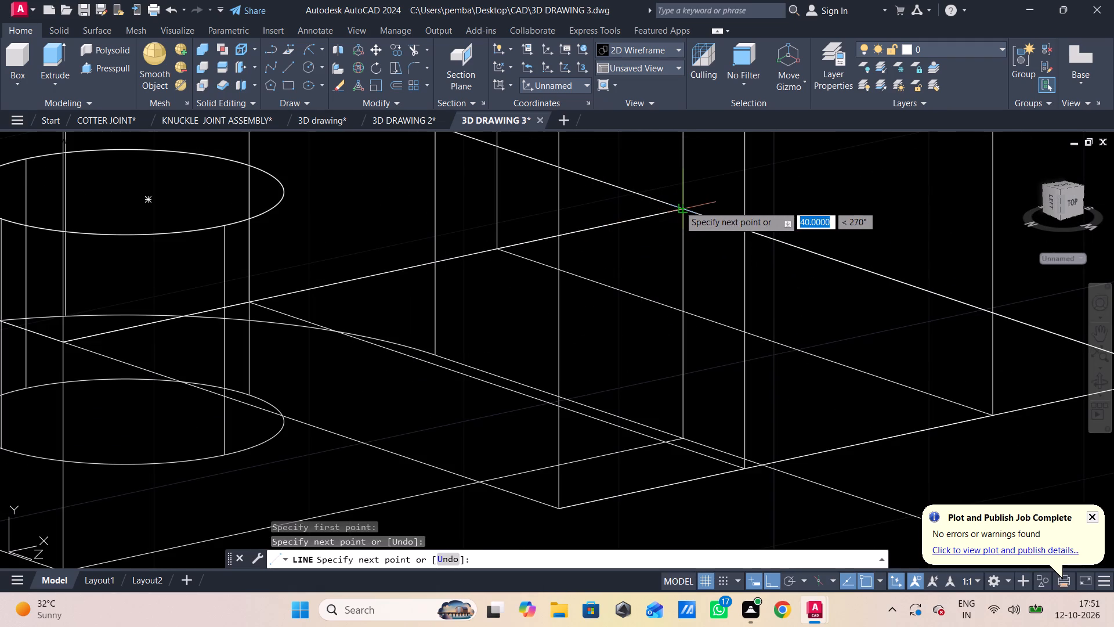
pyautogui.click(679, 206)
pyautogui.scroll(-1, 220, 323)
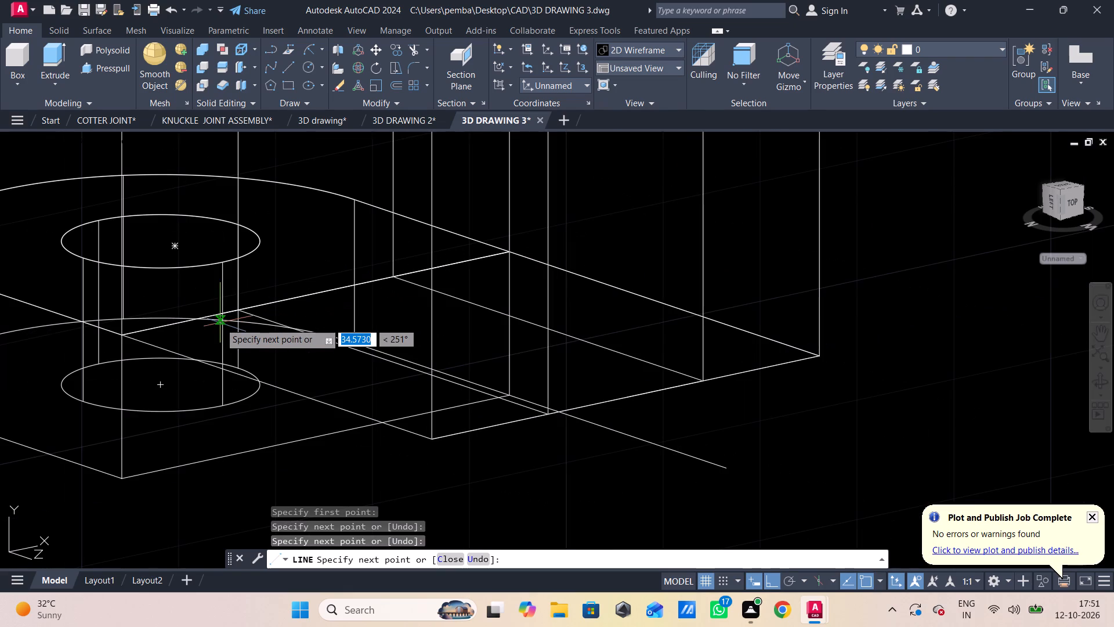
pyautogui.click(128, 332)
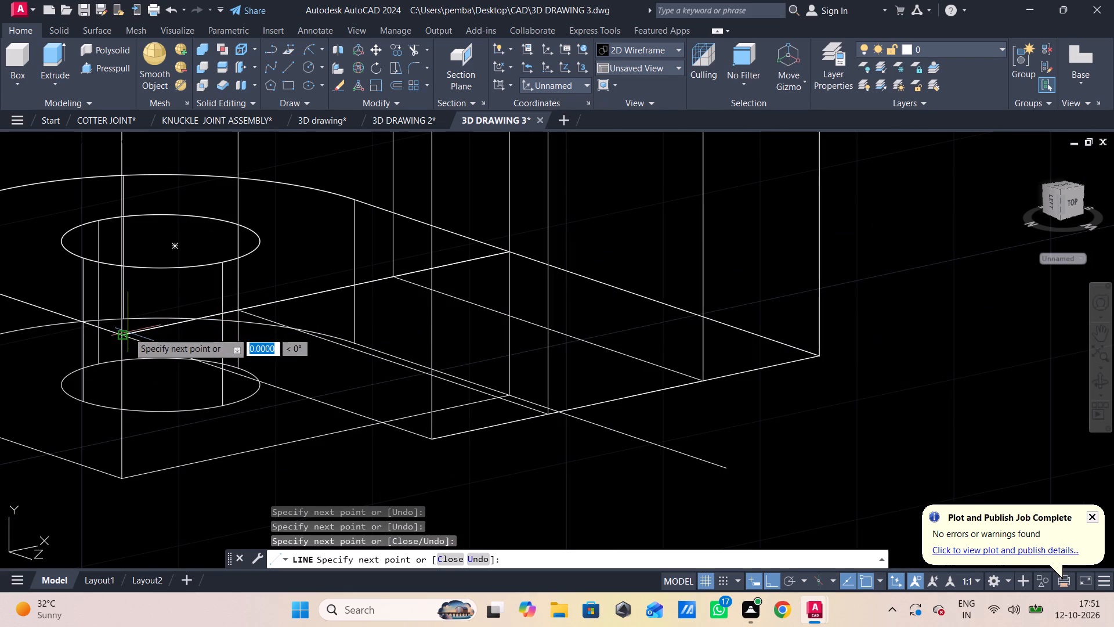
pyautogui.click(437, 439)
pyautogui.press('Escape')
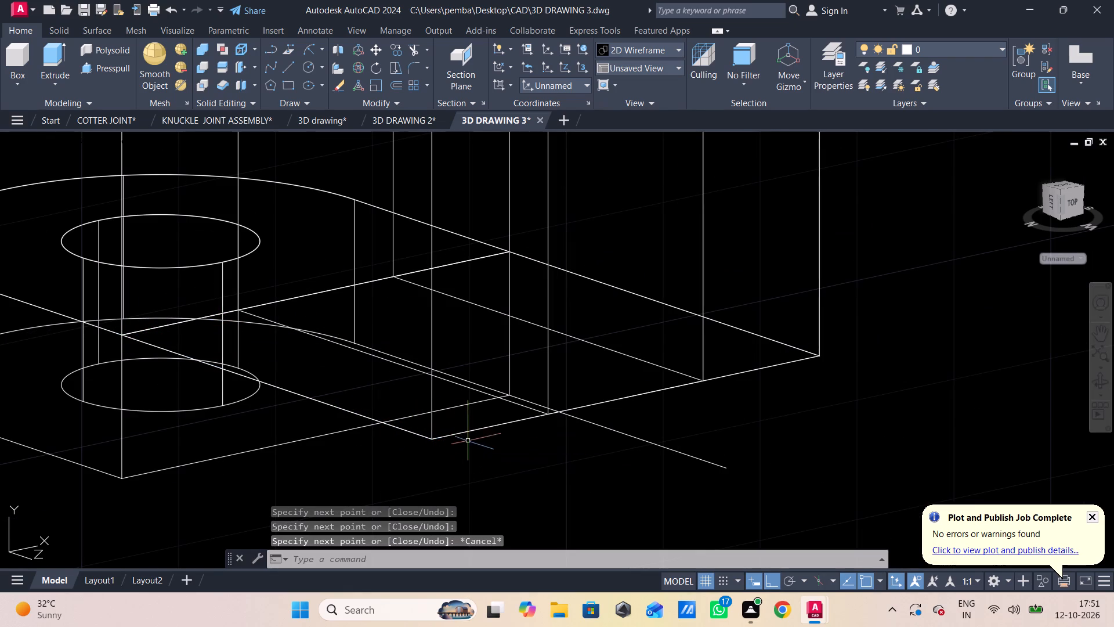
# Join the four lines around the plates' overall bottom outline into one polyline.
pyautogui.click(468, 434)
pyautogui.click(388, 424)
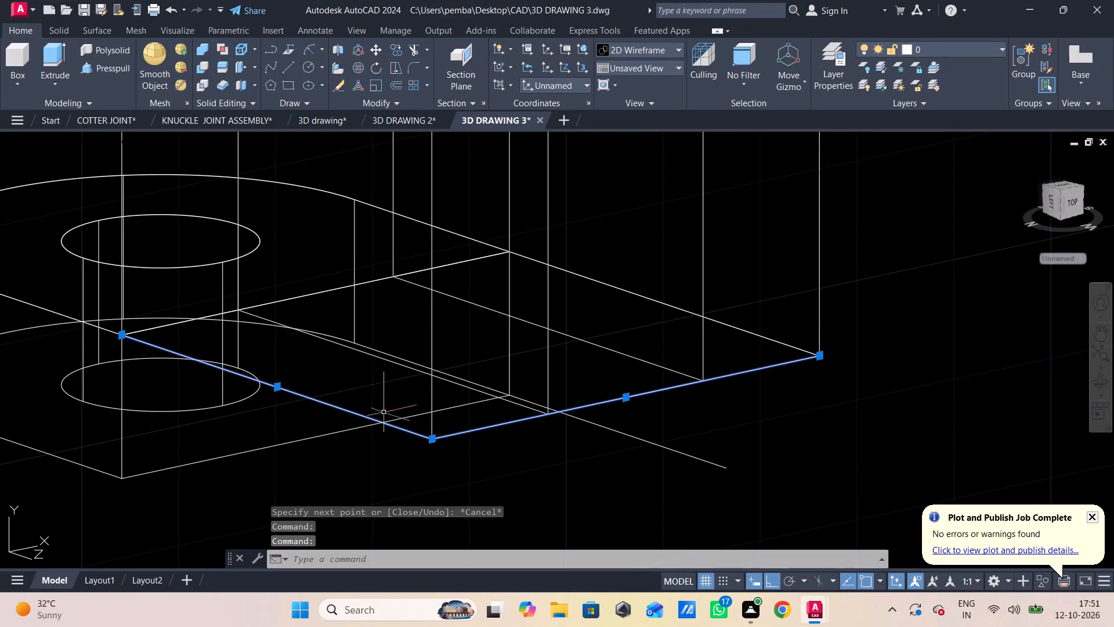
pyautogui.click(308, 294)
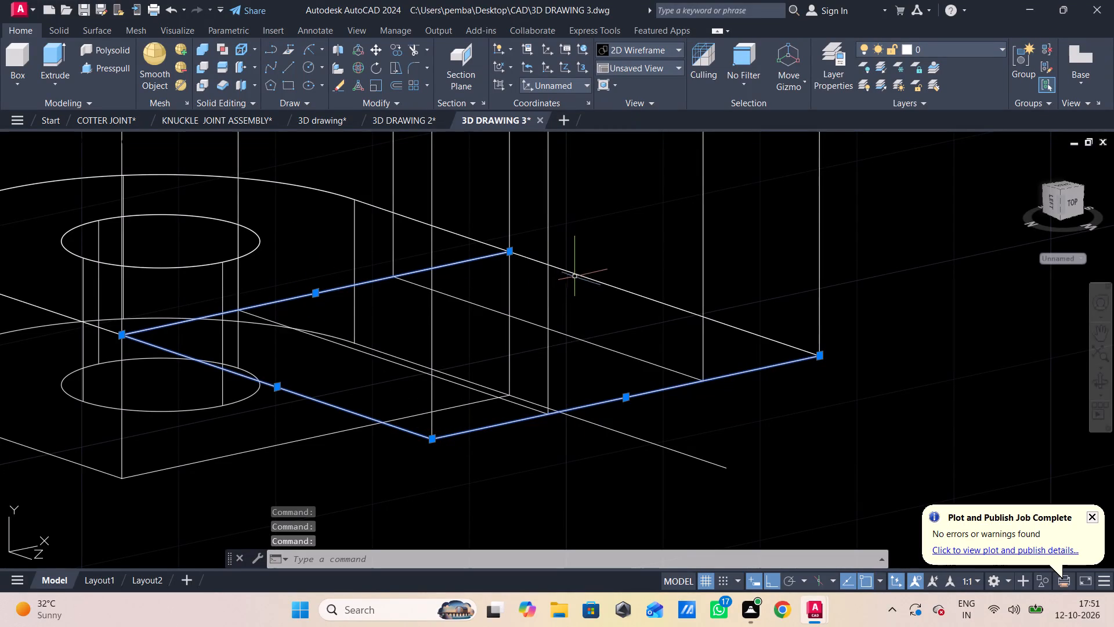
pyautogui.click(576, 276)
pyautogui.press('j')
pyautogui.press('Return')
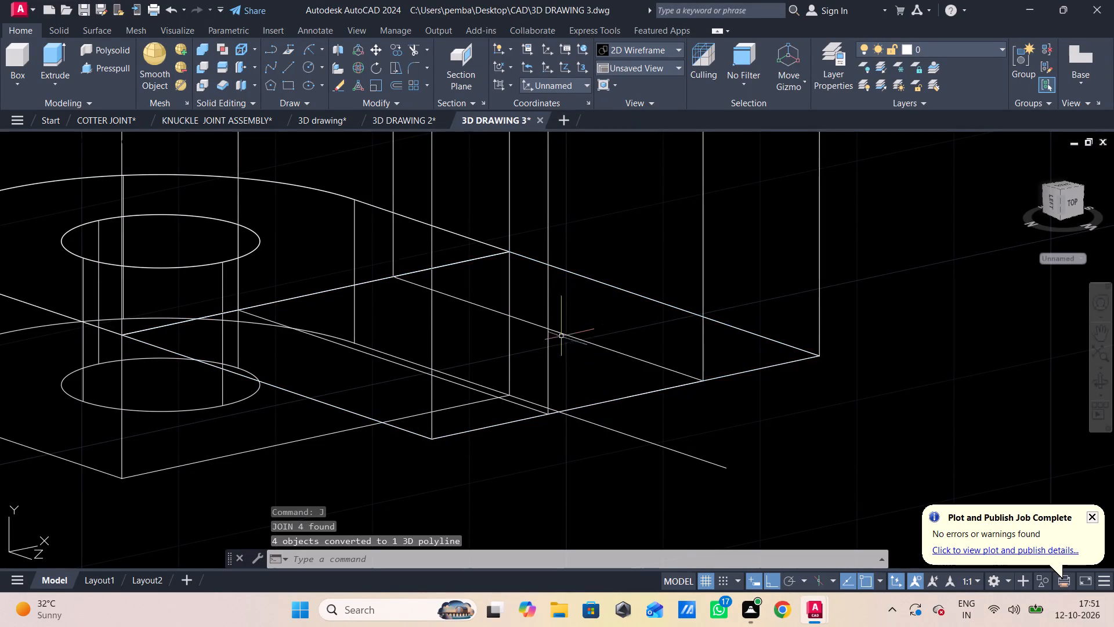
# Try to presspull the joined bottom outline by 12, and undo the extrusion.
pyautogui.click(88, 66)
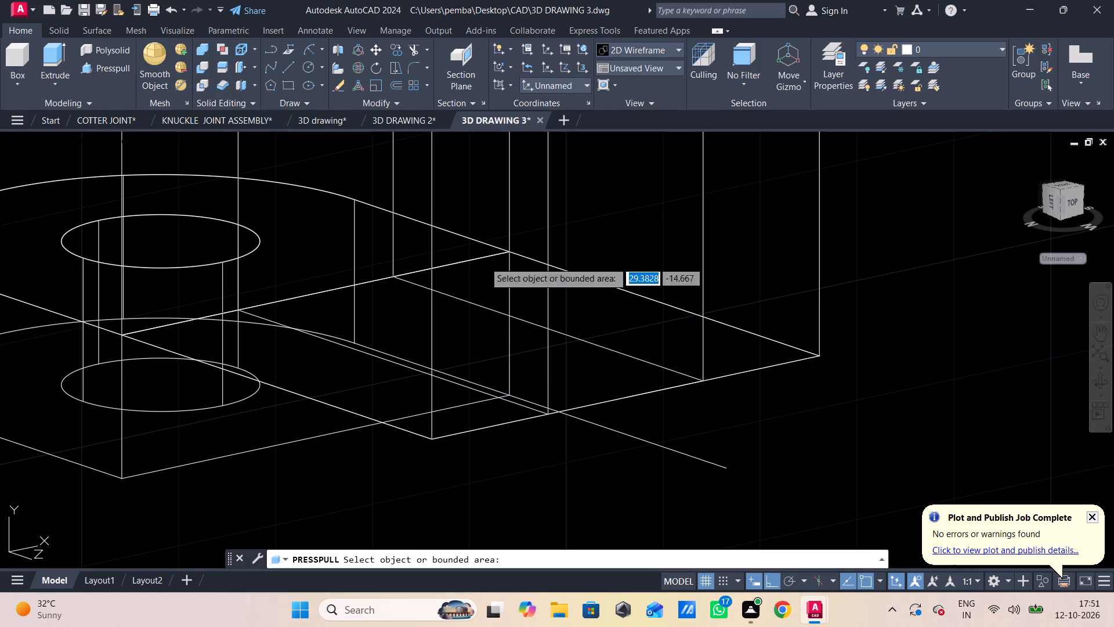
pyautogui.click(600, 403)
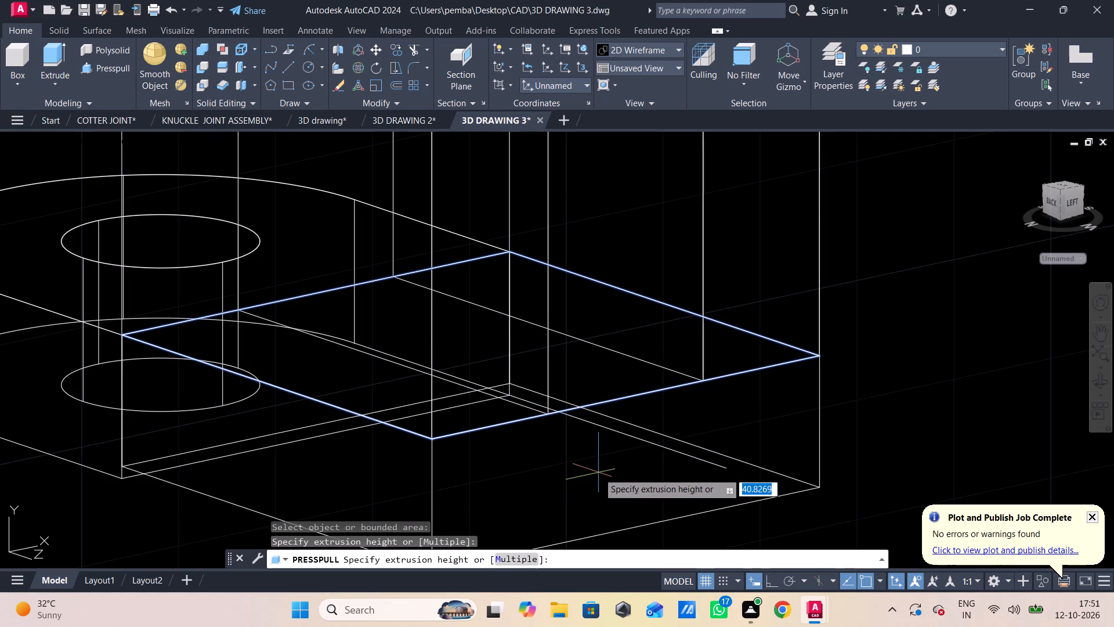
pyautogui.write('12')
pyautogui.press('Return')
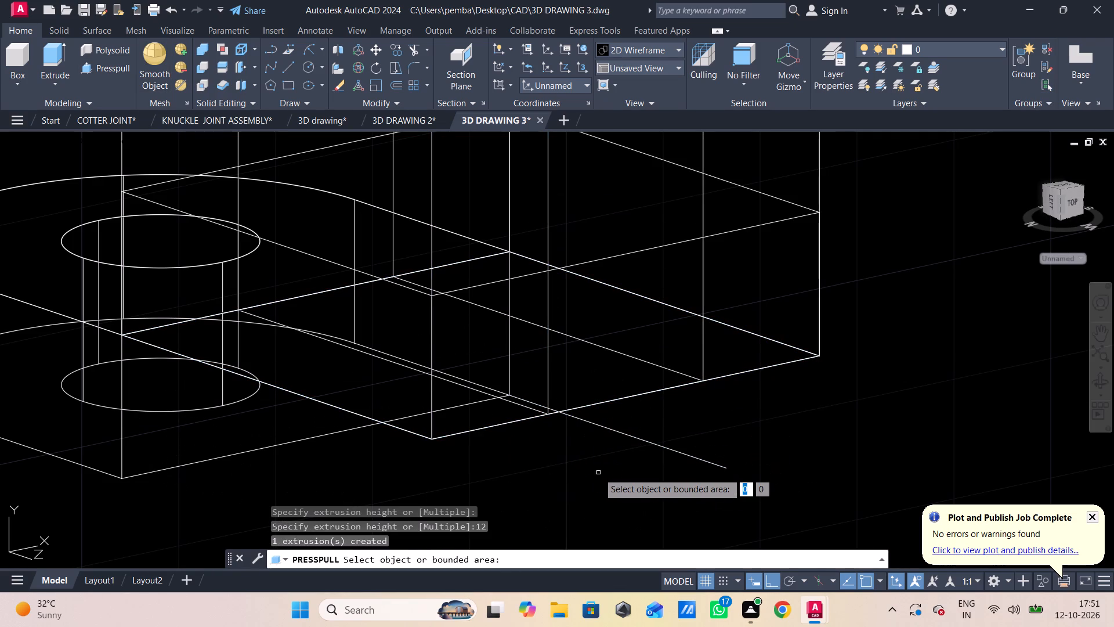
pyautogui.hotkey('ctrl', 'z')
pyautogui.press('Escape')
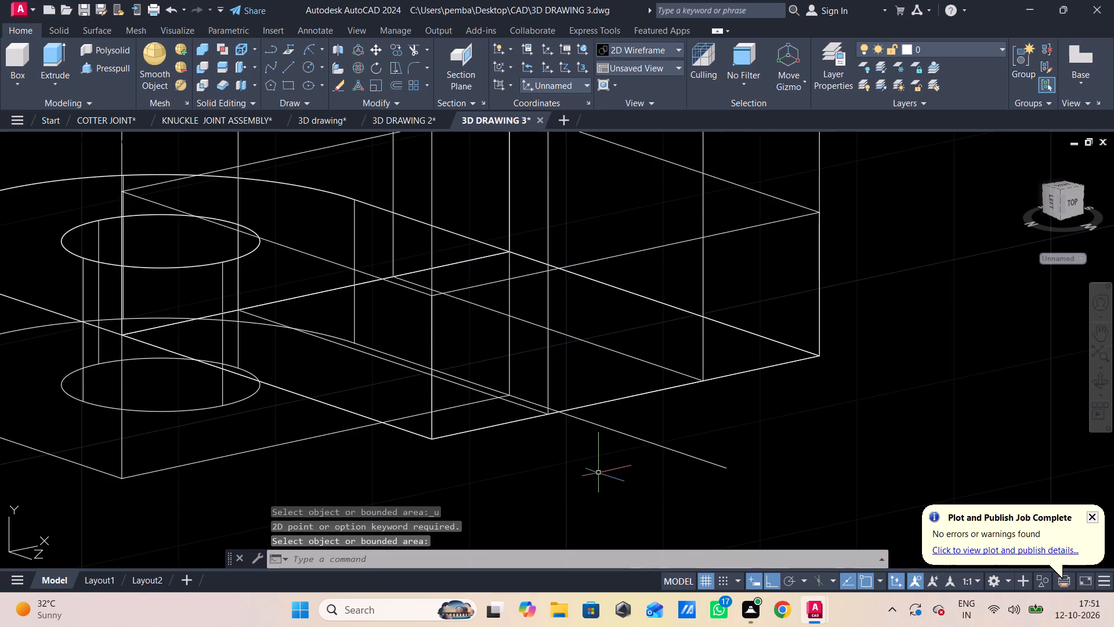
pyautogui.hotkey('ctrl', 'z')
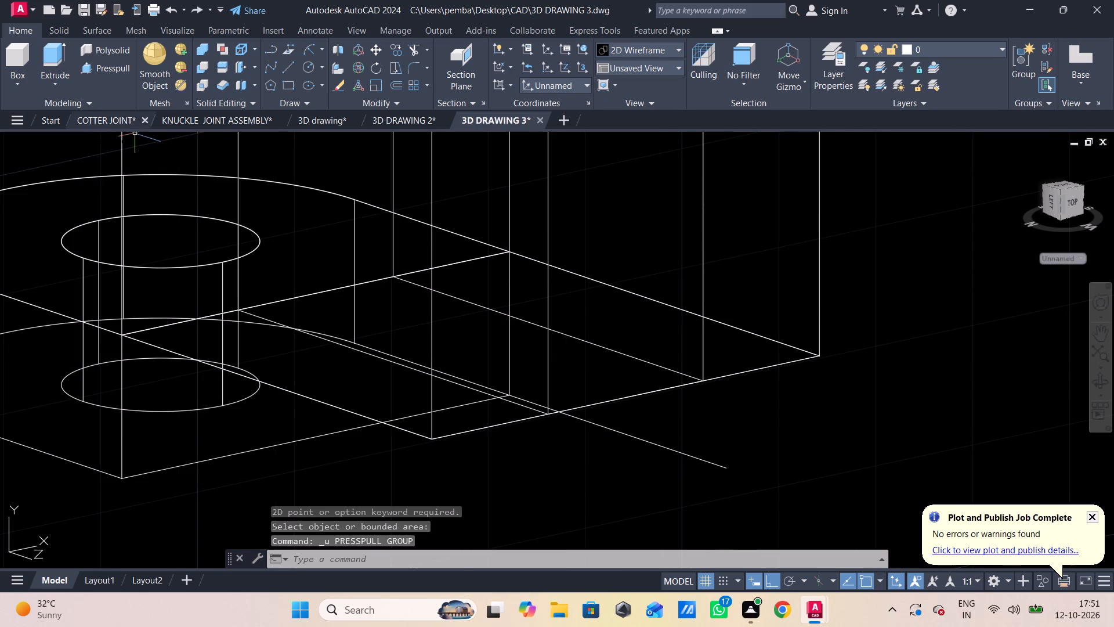
# Presspull the joined bottom outline by -12, away from the upright plates.
pyautogui.click(115, 66)
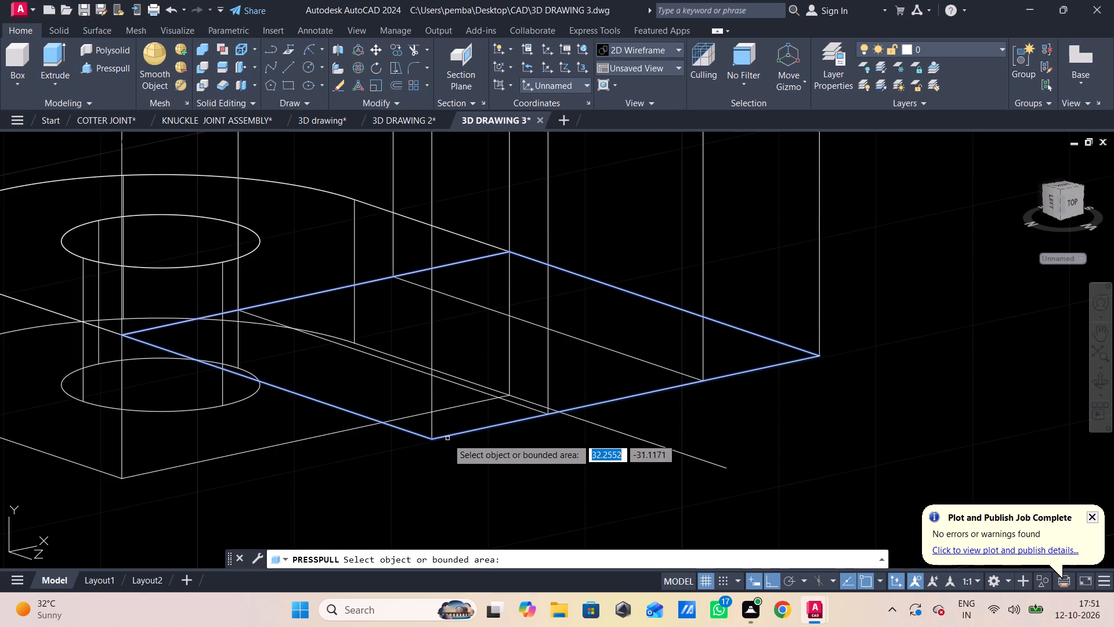
pyautogui.click(447, 438)
pyautogui.write('-12')
pyautogui.press('Return')
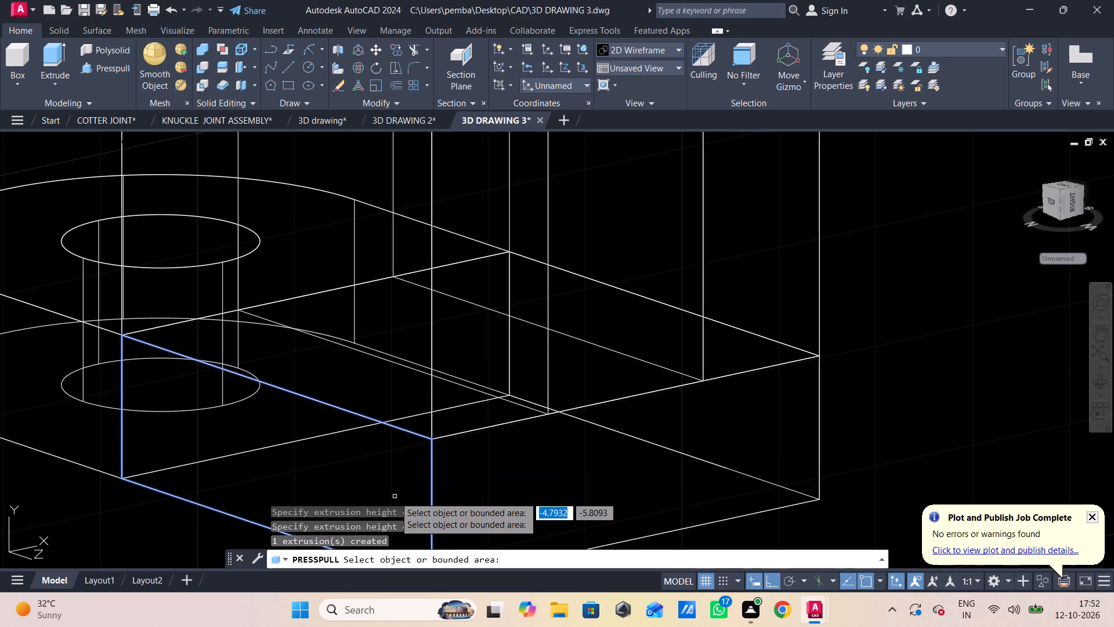
pyautogui.press('Escape')
# Display the model in Shades of Gray and examine the new block beneath the plates from several sides.
pyautogui.scroll(-1, 395, 496)
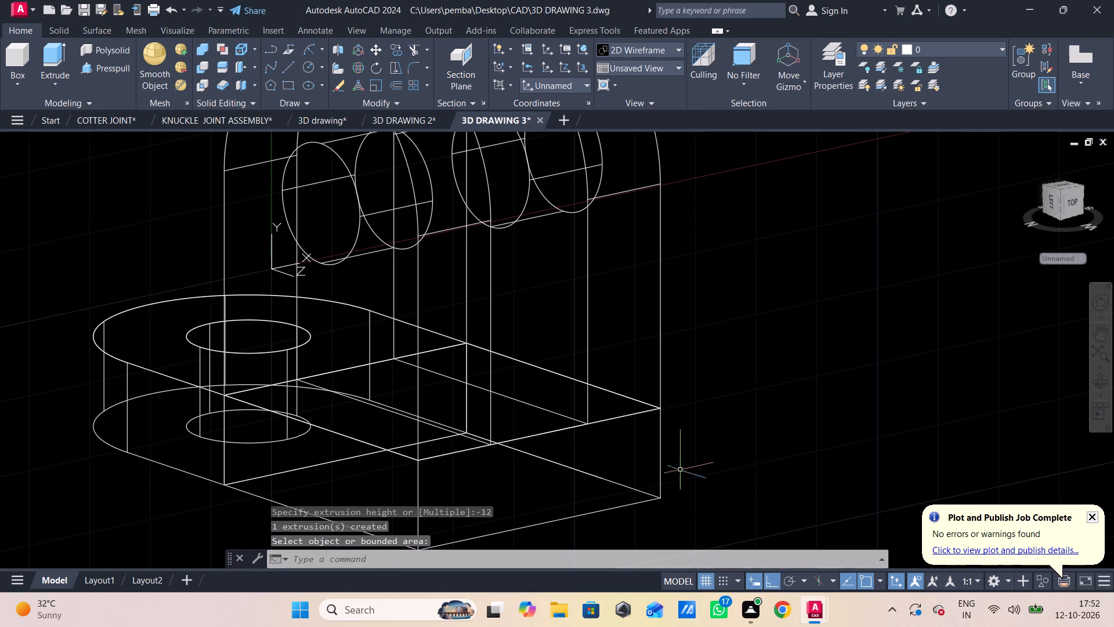
pyautogui.keyDown('shift'); pyautogui.moveTo(710, 449); pyautogui.dragTo(649, 452, button='middle'); pyautogui.keyUp('shift')
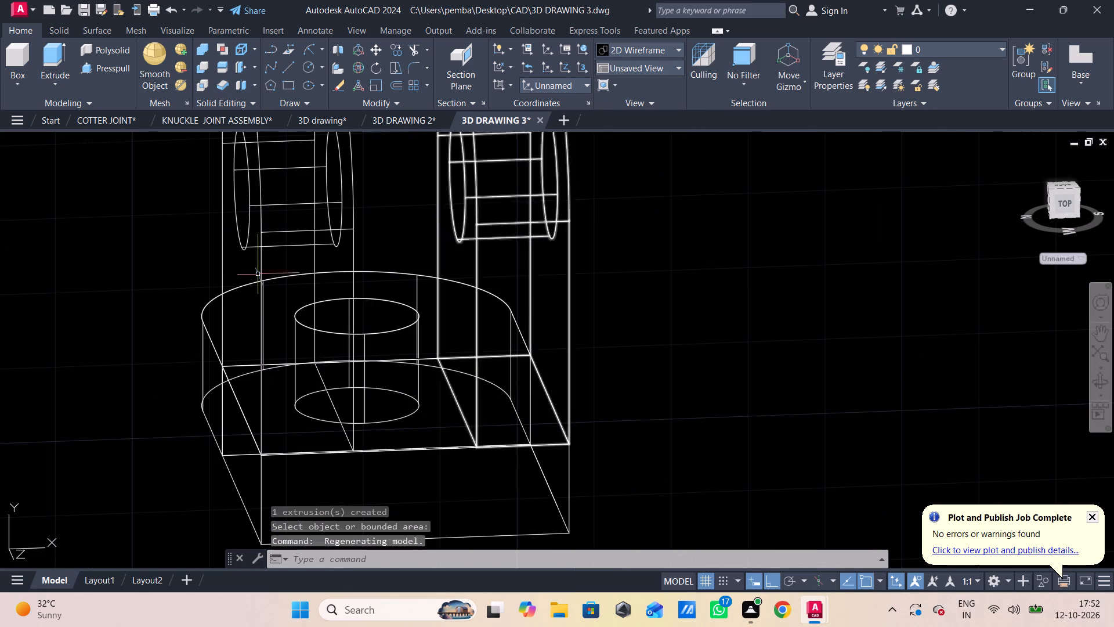
pyautogui.click(104, 140)
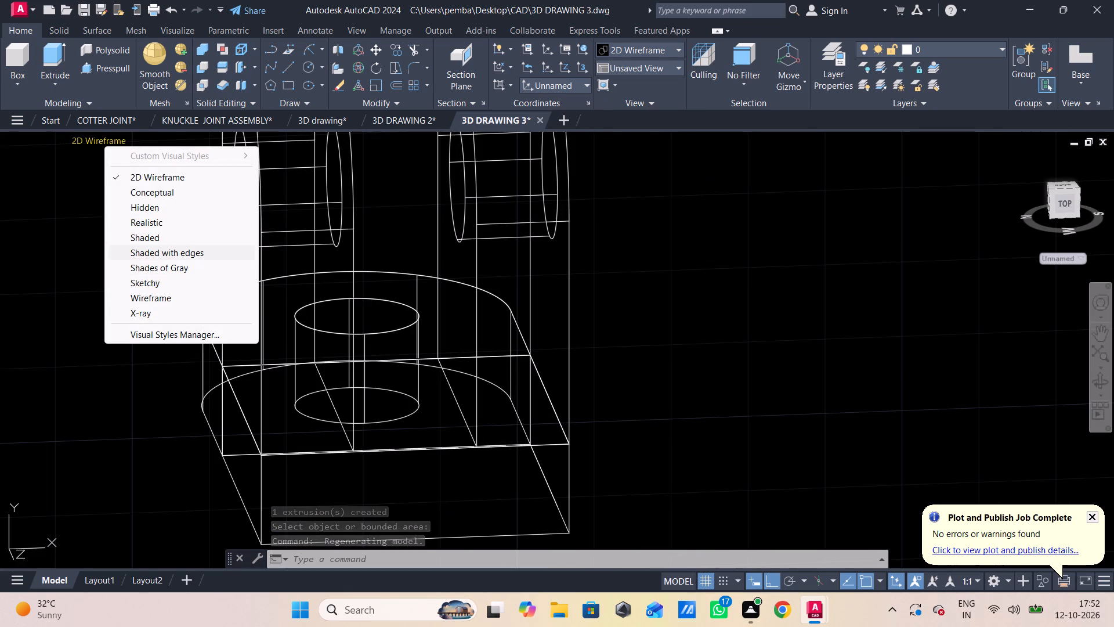
pyautogui.click(160, 268)
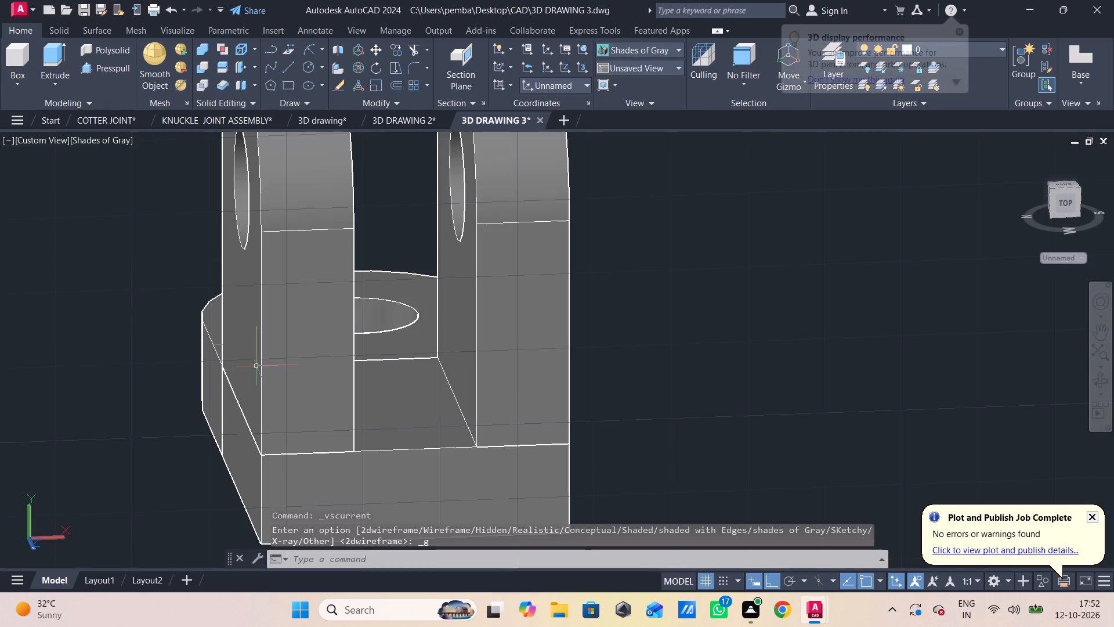
pyautogui.scroll(-1, 294, 389)
pyautogui.keyDown('shift'); pyautogui.moveTo(490, 439); pyautogui.dragTo(369, 410, button='middle'); pyautogui.keyUp('shift')
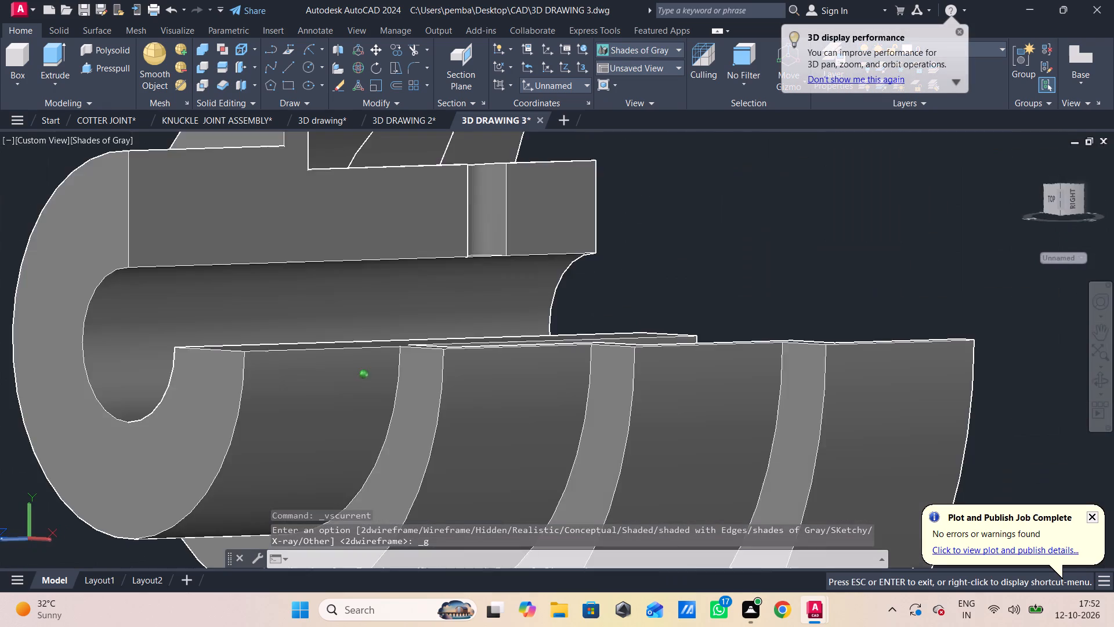
pyautogui.keyDown('shift'); pyautogui.moveTo(369, 410); pyautogui.dragTo(391, 395, button='middle'); pyautogui.keyUp('shift')
pyautogui.keyDown('shift'); pyautogui.moveTo(435, 441); pyautogui.dragTo(489, 453, button='middle'); pyautogui.keyUp('shift')
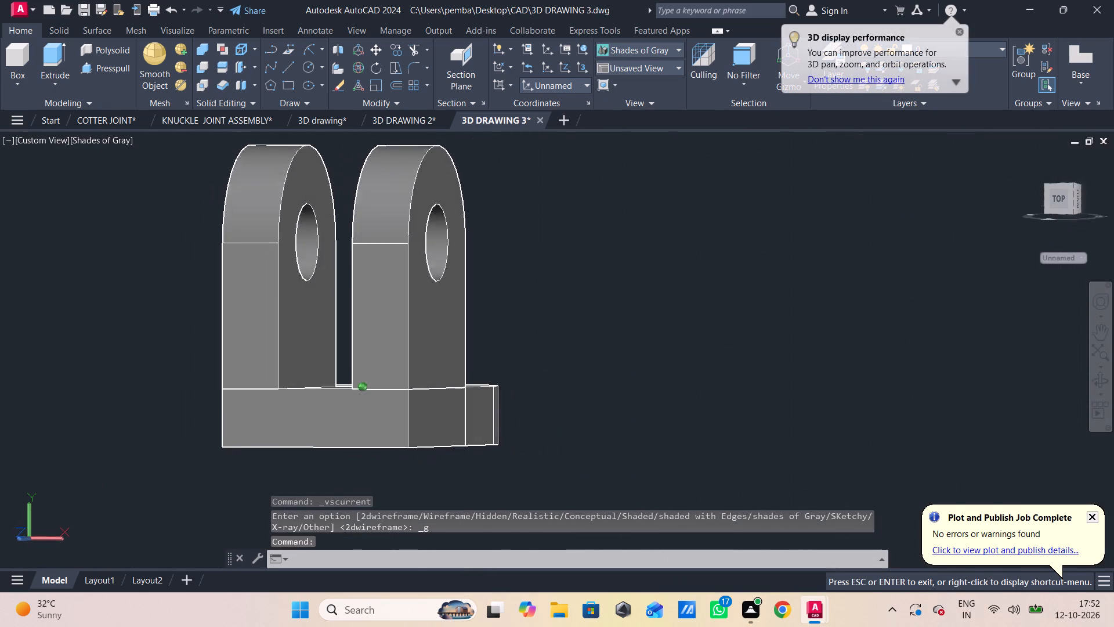
pyautogui.keyDown('shift'); pyautogui.moveTo(489, 453); pyautogui.dragTo(506, 457, button='middle'); pyautogui.keyUp('shift')
pyautogui.scroll(-1, 462, 489)
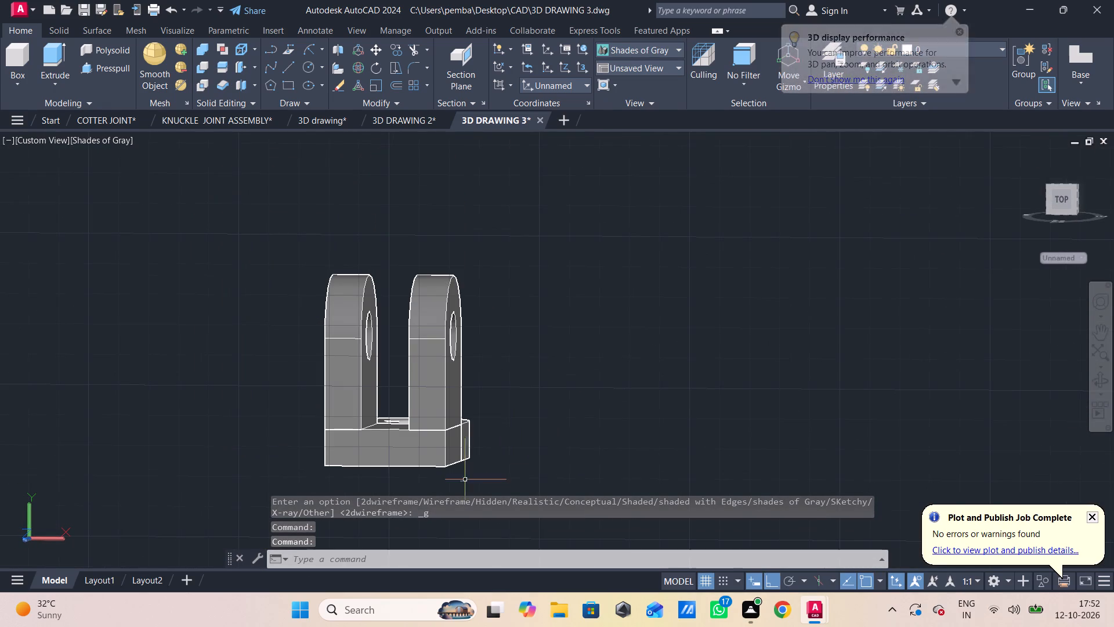
pyautogui.moveTo(483, 467); pyautogui.dragTo(538, 431, button='middle')
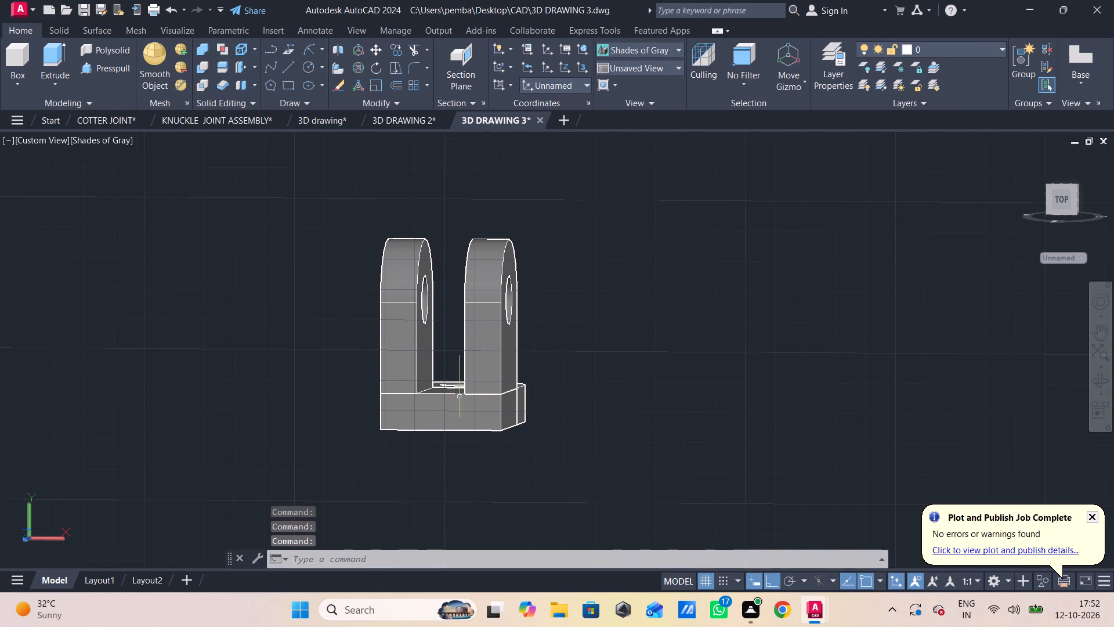
# In the Left view, draw two concentric circles with radii 8 and 20 in the empty area beside the U-shaped bracket.
pyautogui.click(47, 140)
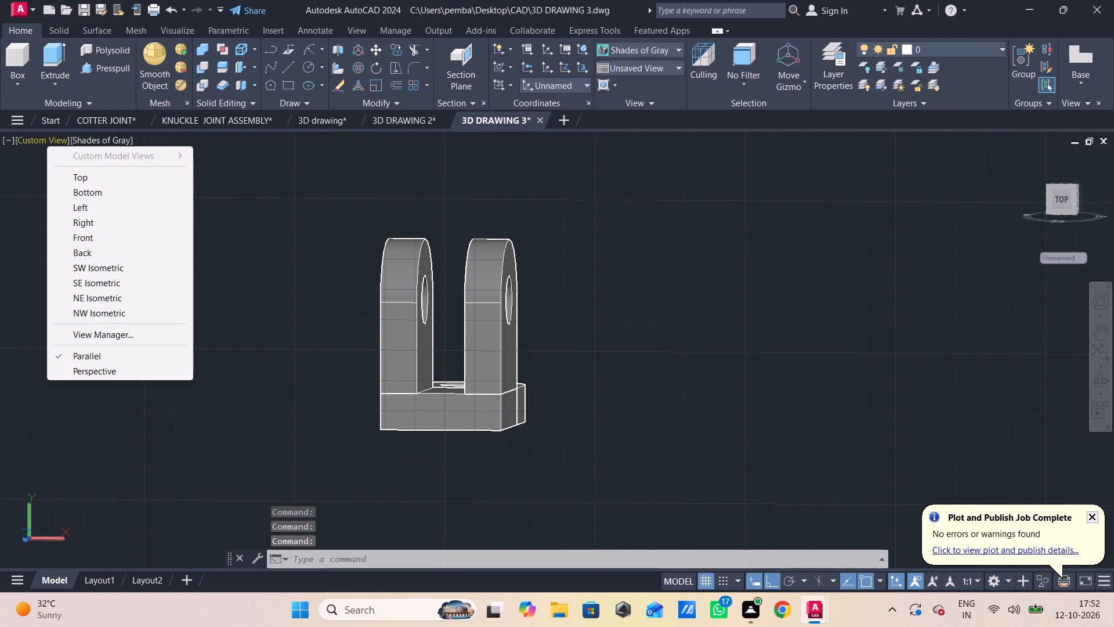
pyautogui.click(82, 204)
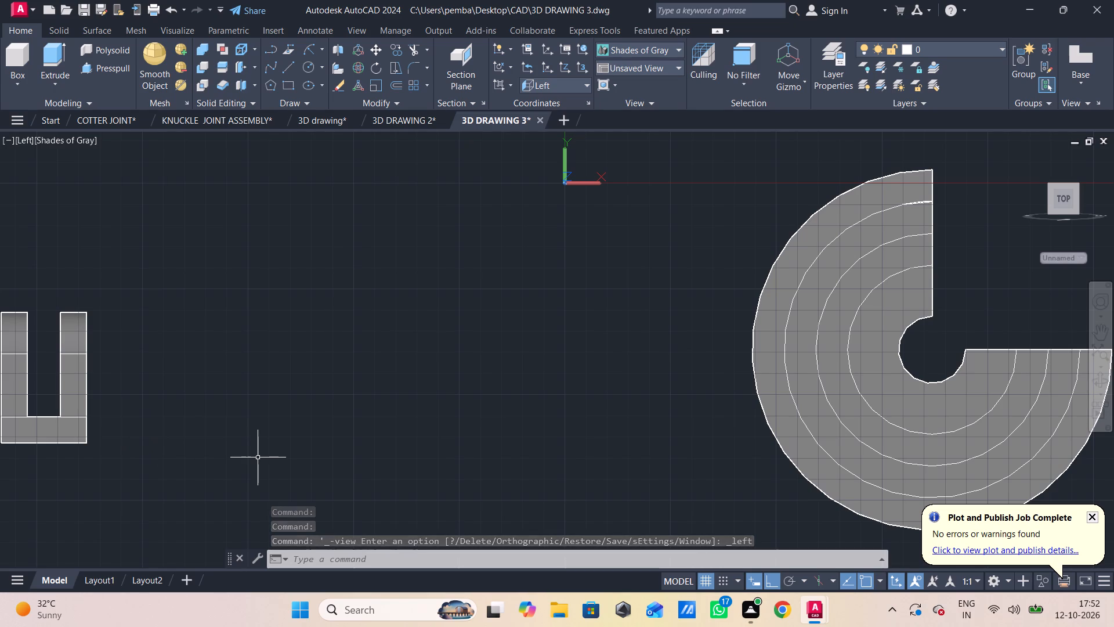
pyautogui.write('c')
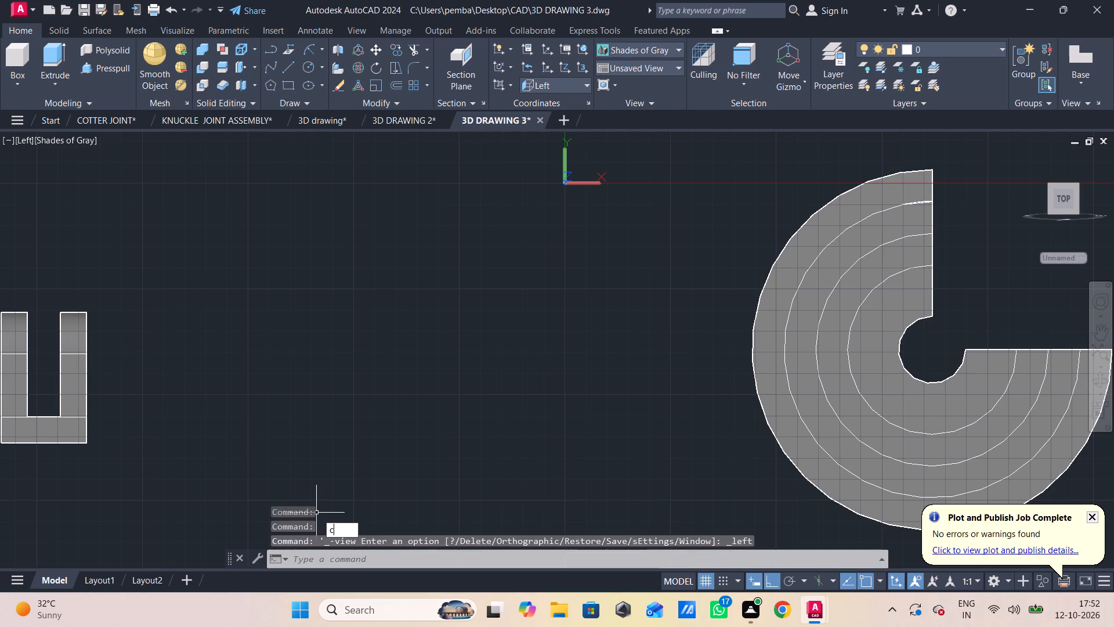
pyautogui.press('space')
pyautogui.click(349, 425)
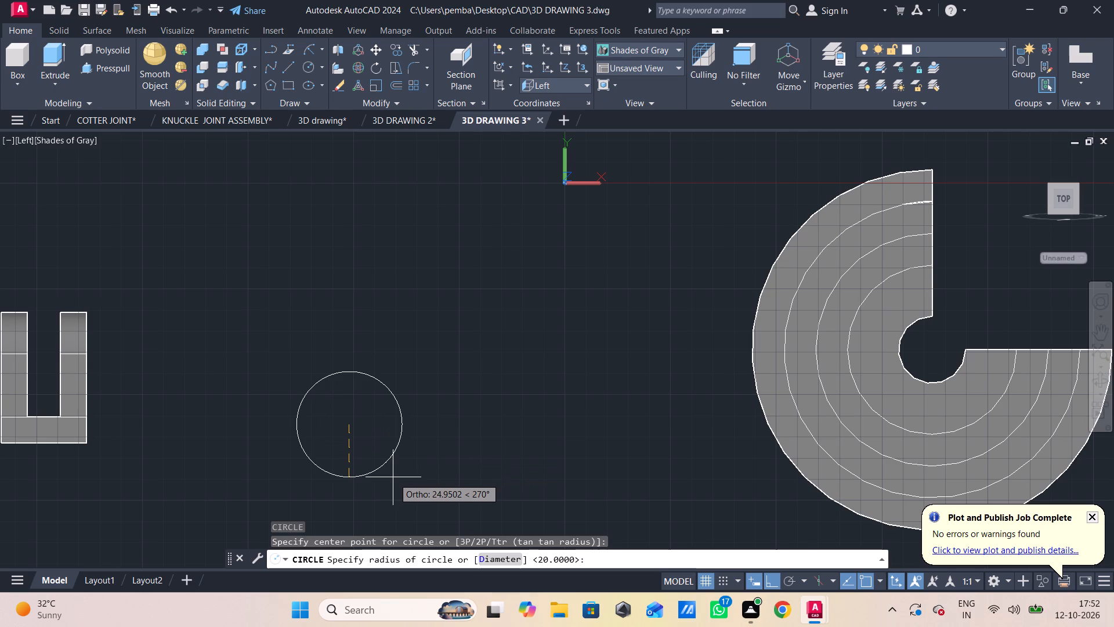
pyautogui.press('8')
pyautogui.press('Return')
pyautogui.press('space')
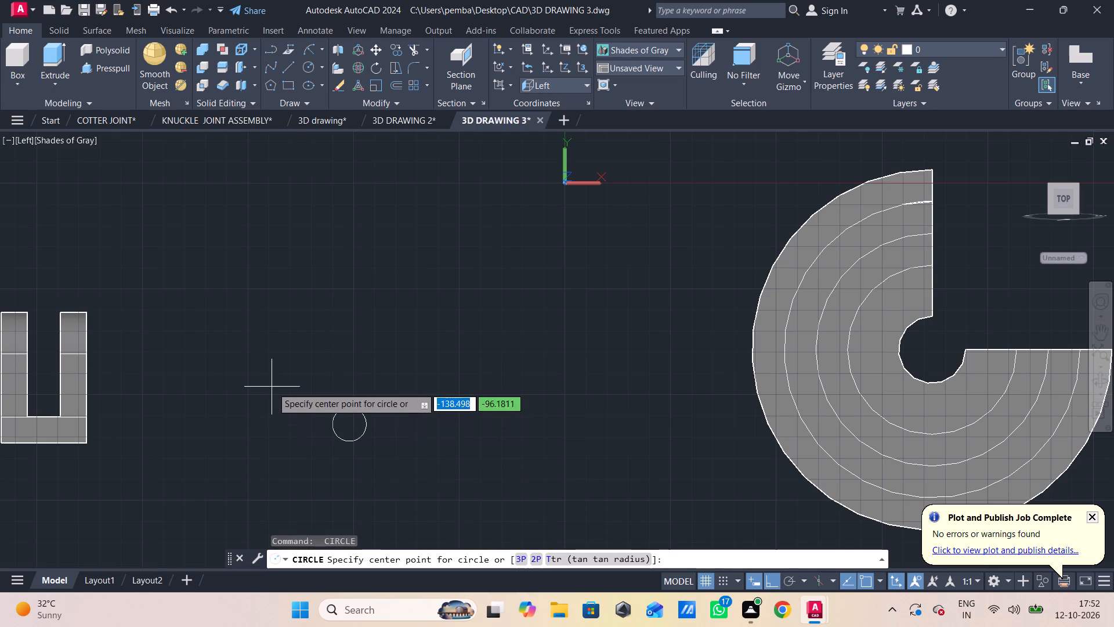
pyautogui.click(345, 423)
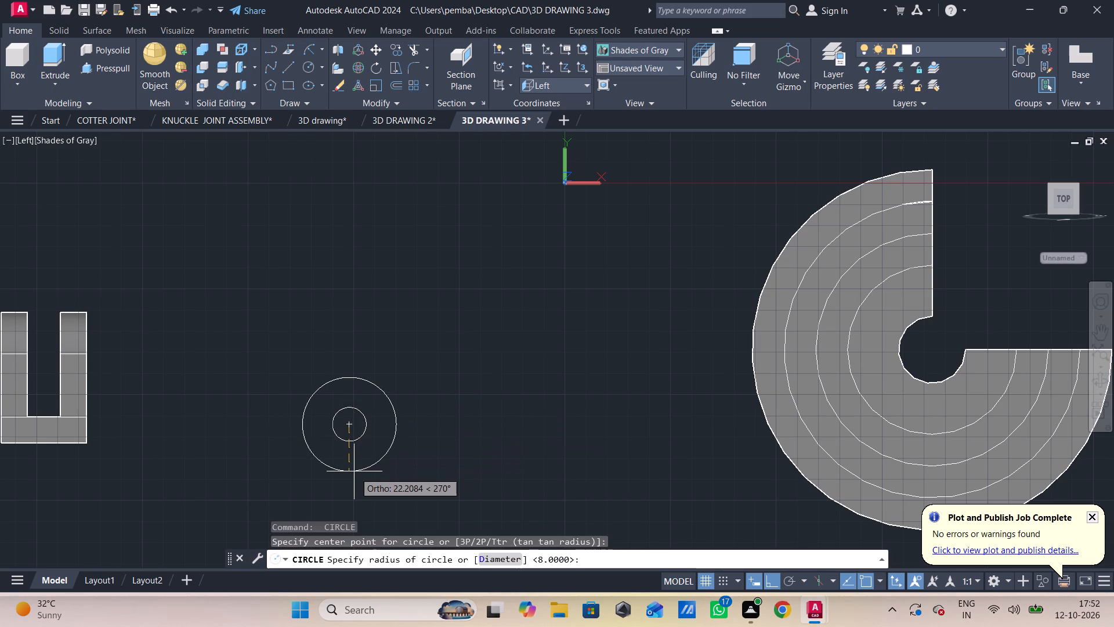
pyautogui.write('20')
pyautogui.press('Return')
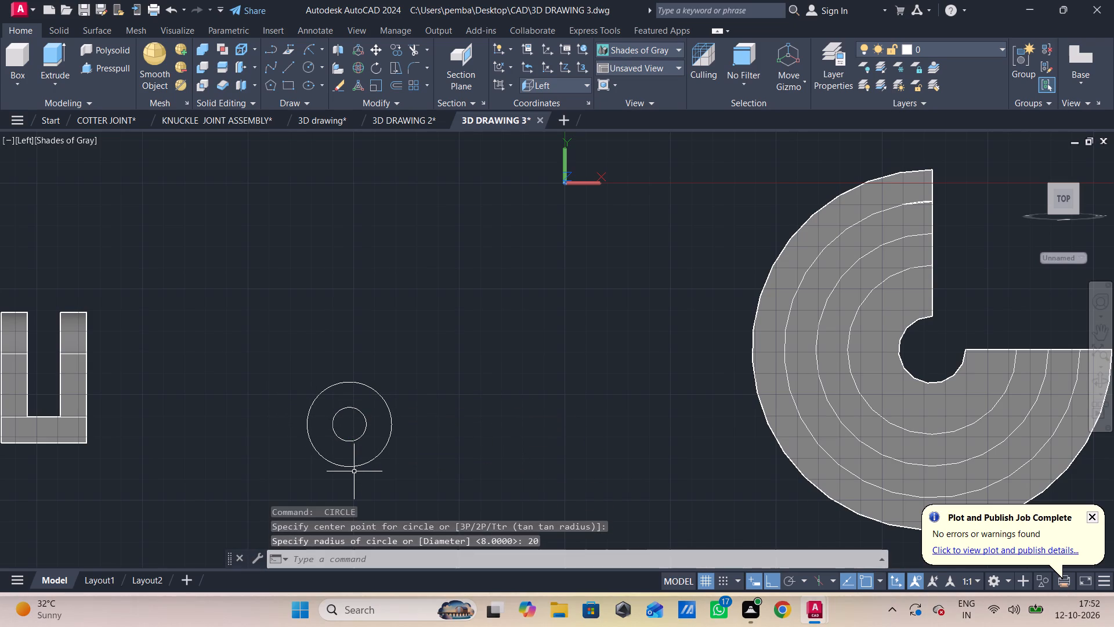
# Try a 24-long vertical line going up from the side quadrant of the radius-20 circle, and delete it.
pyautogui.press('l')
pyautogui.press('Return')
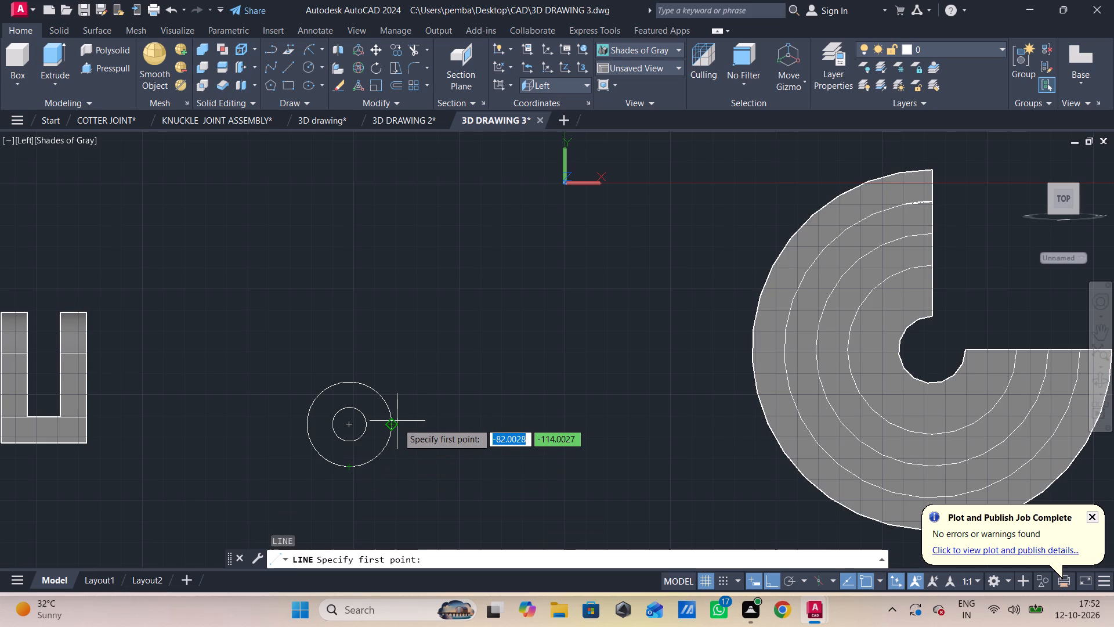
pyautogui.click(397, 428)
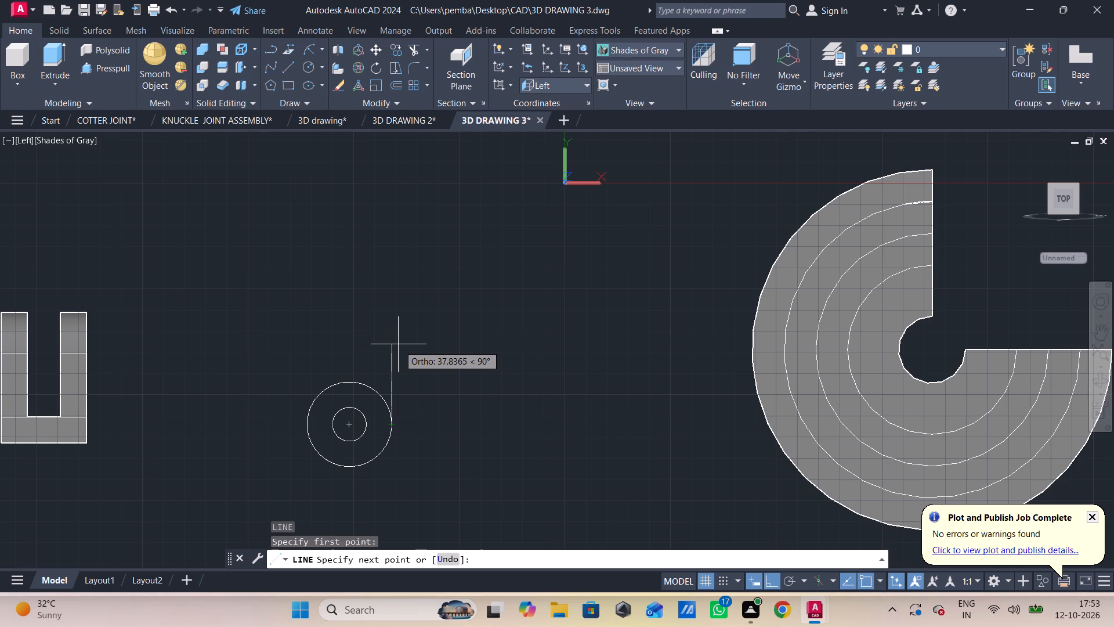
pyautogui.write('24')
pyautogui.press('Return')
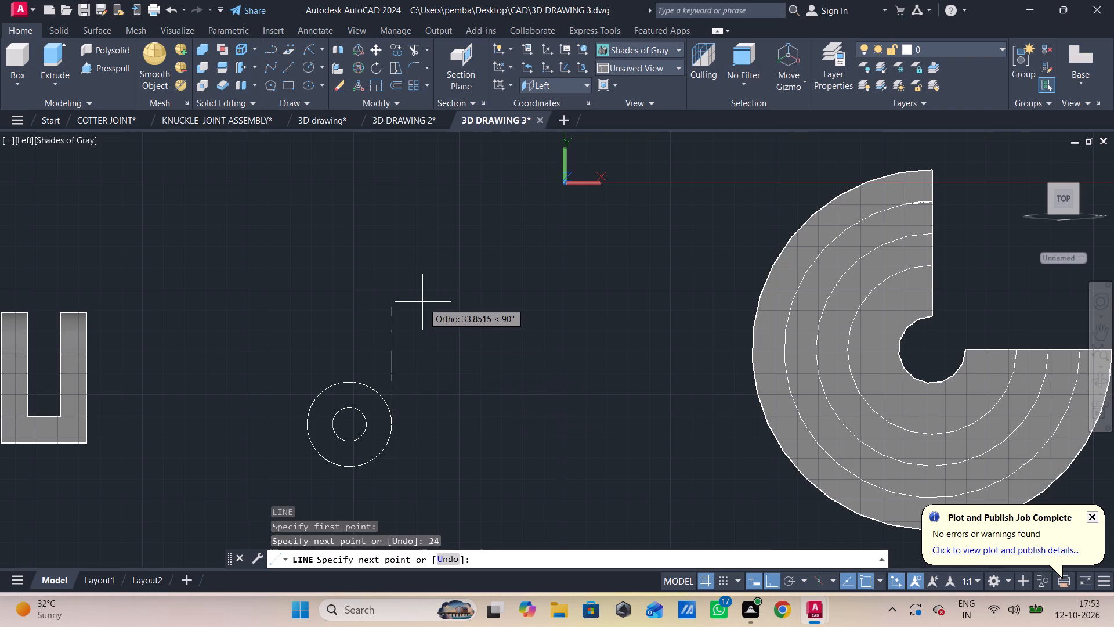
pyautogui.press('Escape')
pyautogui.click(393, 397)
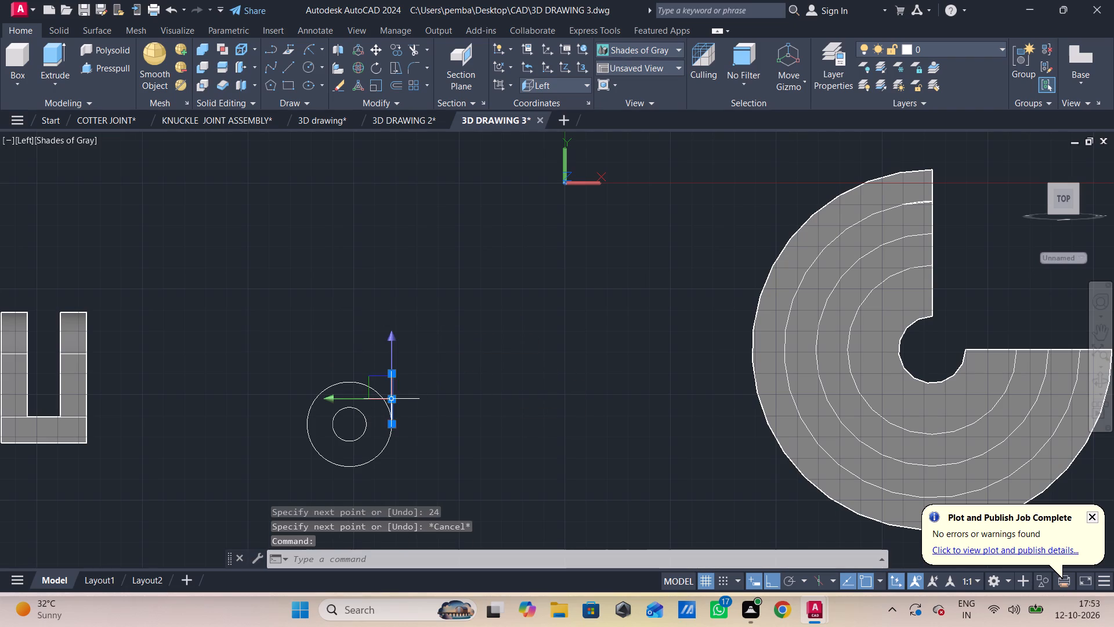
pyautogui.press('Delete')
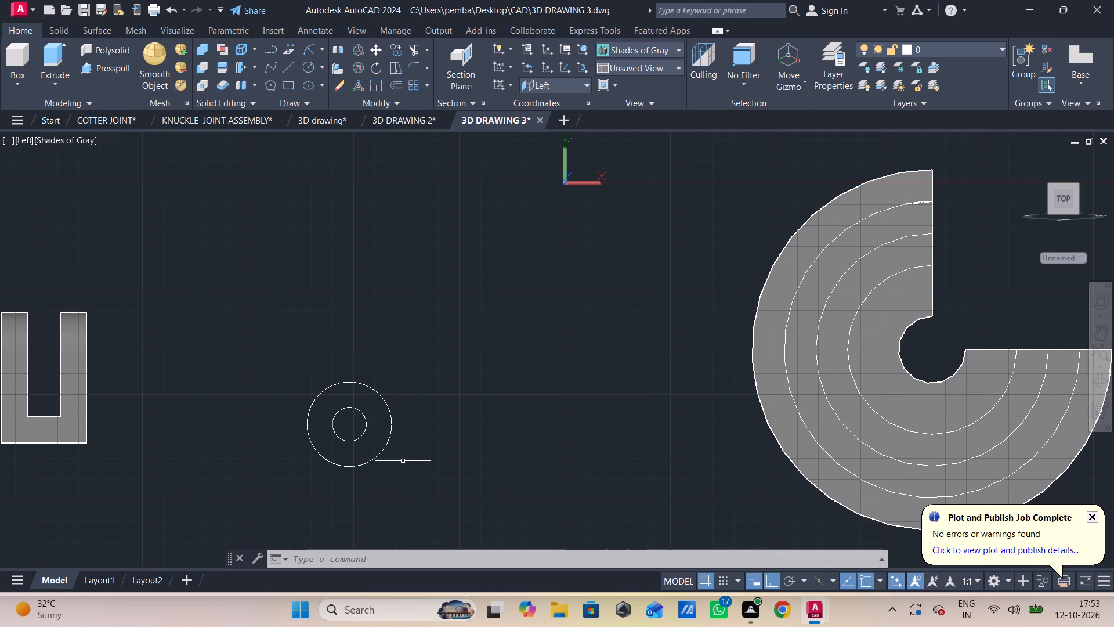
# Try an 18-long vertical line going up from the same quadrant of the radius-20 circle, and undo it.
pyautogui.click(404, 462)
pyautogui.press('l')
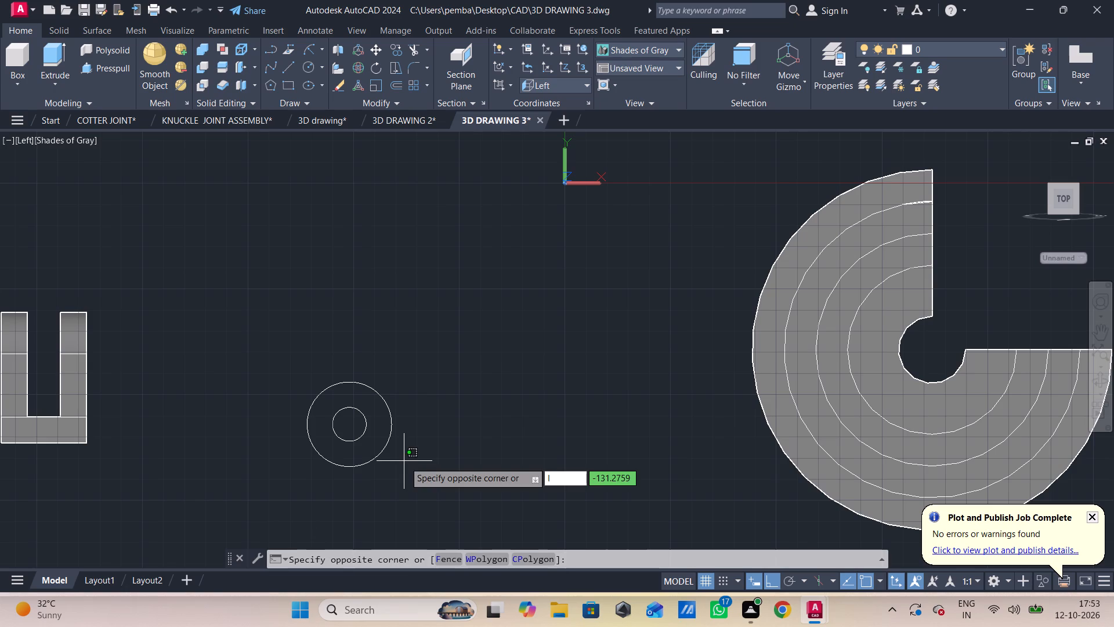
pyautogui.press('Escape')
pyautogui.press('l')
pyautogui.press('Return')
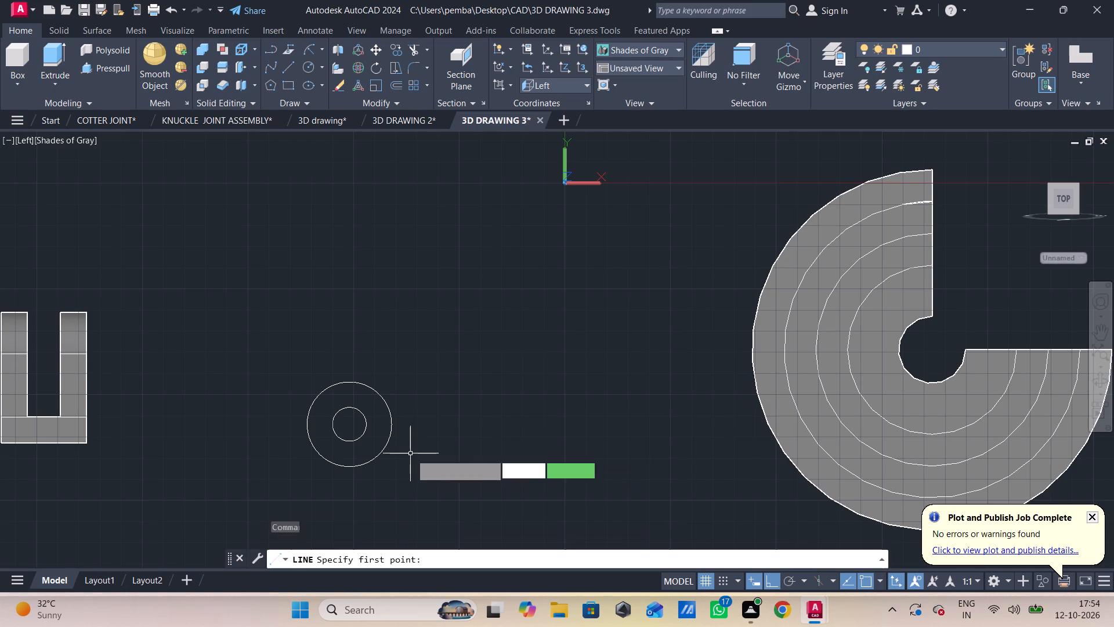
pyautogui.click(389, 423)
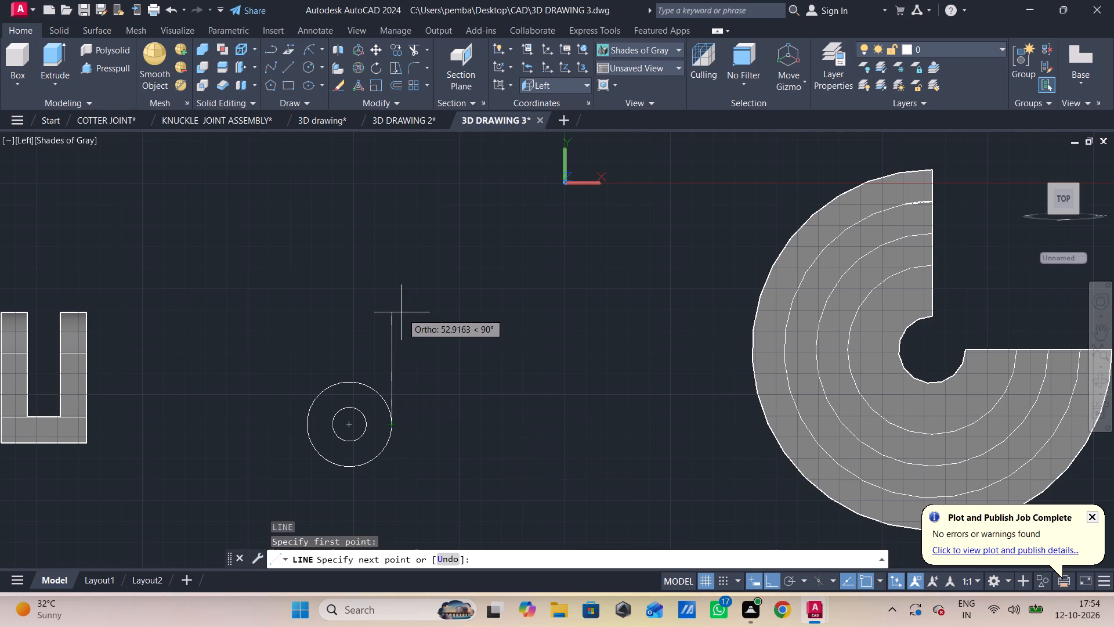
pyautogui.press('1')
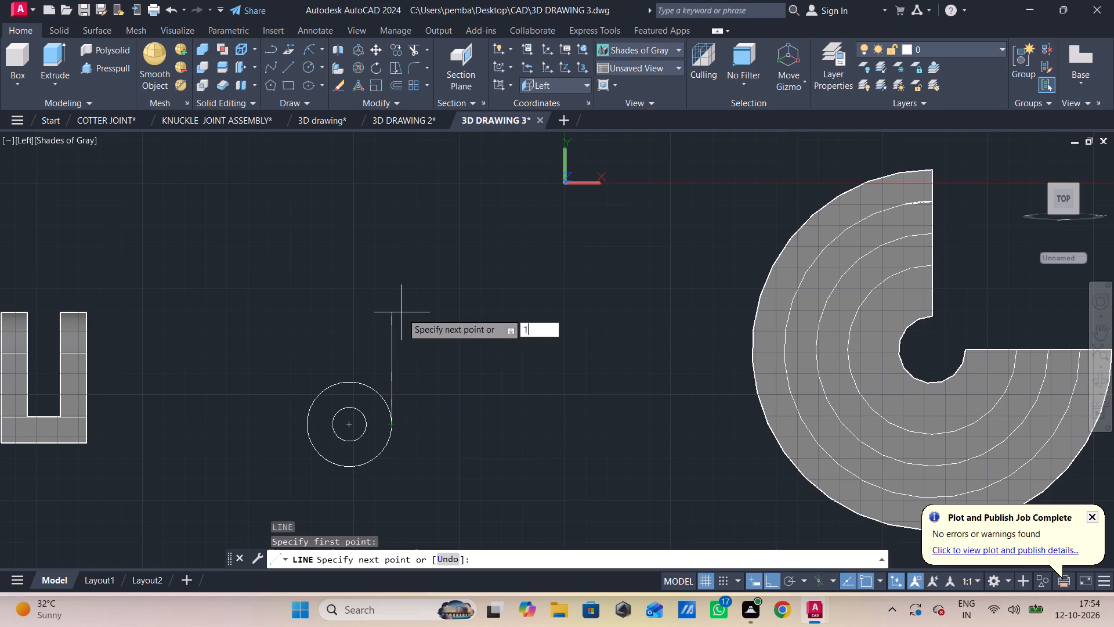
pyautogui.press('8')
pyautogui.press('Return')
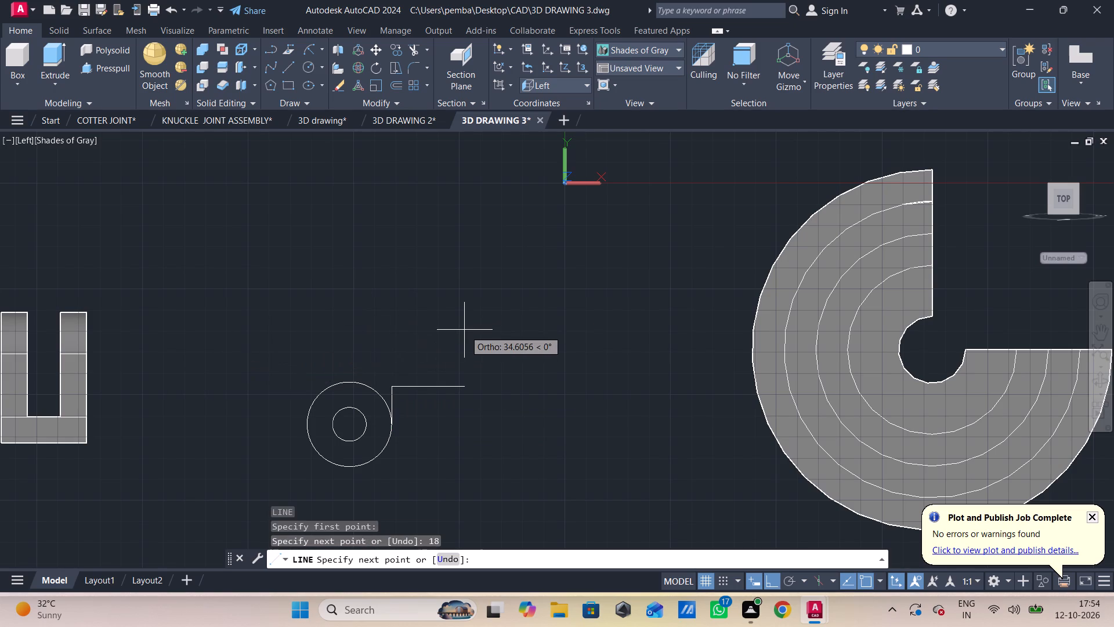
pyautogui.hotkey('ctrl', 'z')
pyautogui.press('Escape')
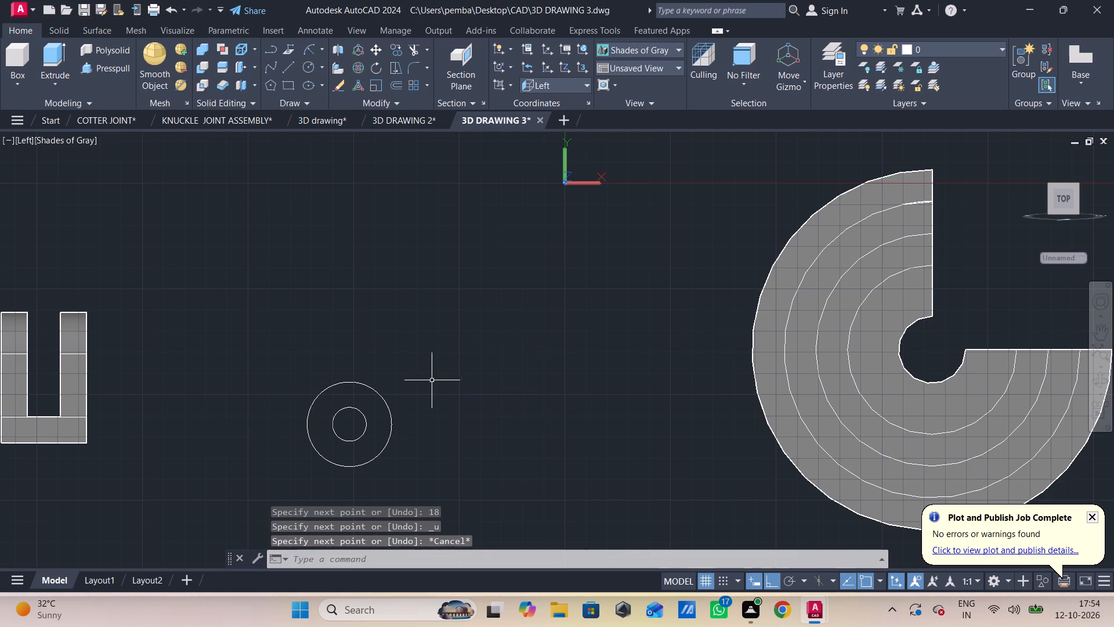
# Move one upright holed plate sideways off the block, away from the other plate, with Ortho keeping the displacement straight.
pyautogui.moveTo(142, 435); pyautogui.dragTo(200, 451, button='middle')
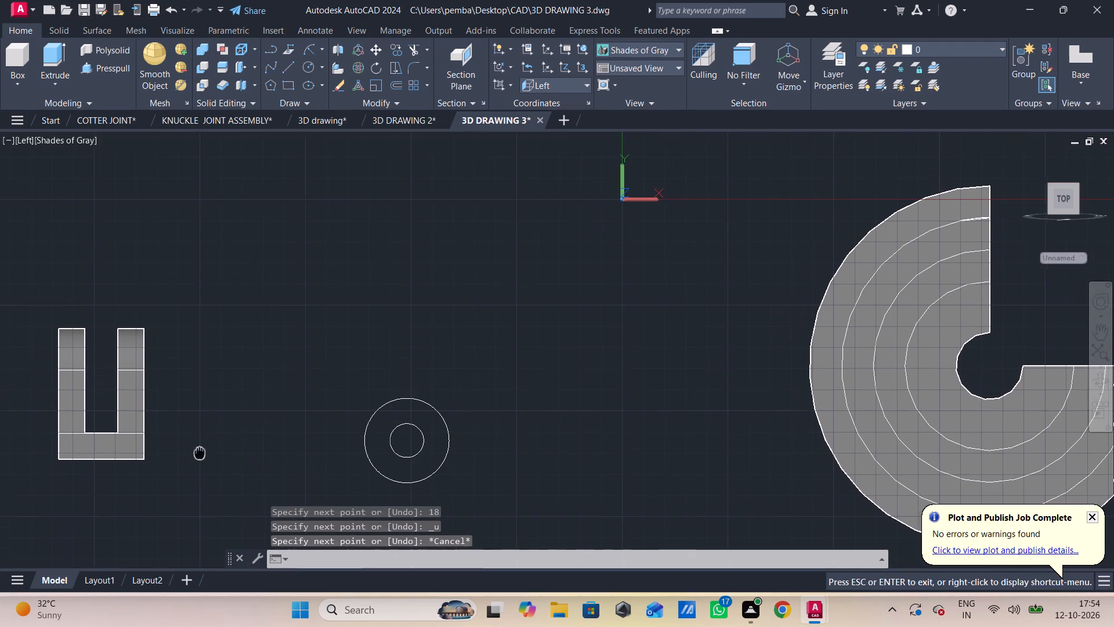
pyautogui.moveTo(200, 451); pyautogui.dragTo(229, 456, button='middle')
pyautogui.keyDown('shift'); pyautogui.moveTo(294, 460); pyautogui.dragTo(186, 482, button='middle'); pyautogui.keyUp('shift')
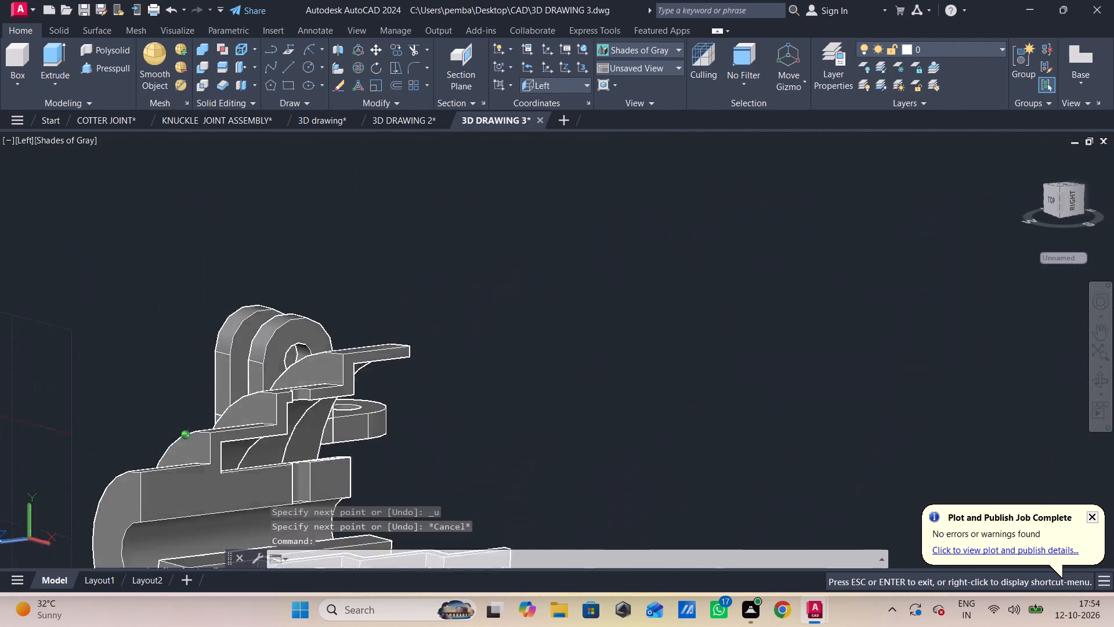
pyautogui.keyDown('shift'); pyautogui.moveTo(186, 482); pyautogui.dragTo(136, 482, button='middle'); pyautogui.keyUp('shift')
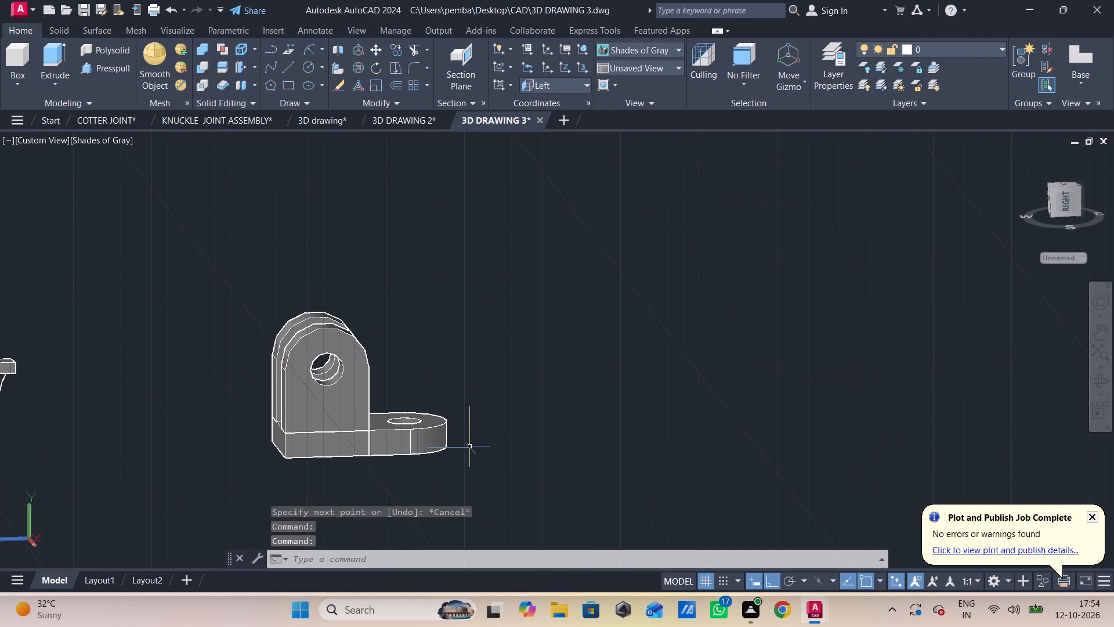
pyautogui.keyDown('shift'); pyautogui.moveTo(443, 460); pyautogui.dragTo(295, 458, button='middle'); pyautogui.keyUp('shift')
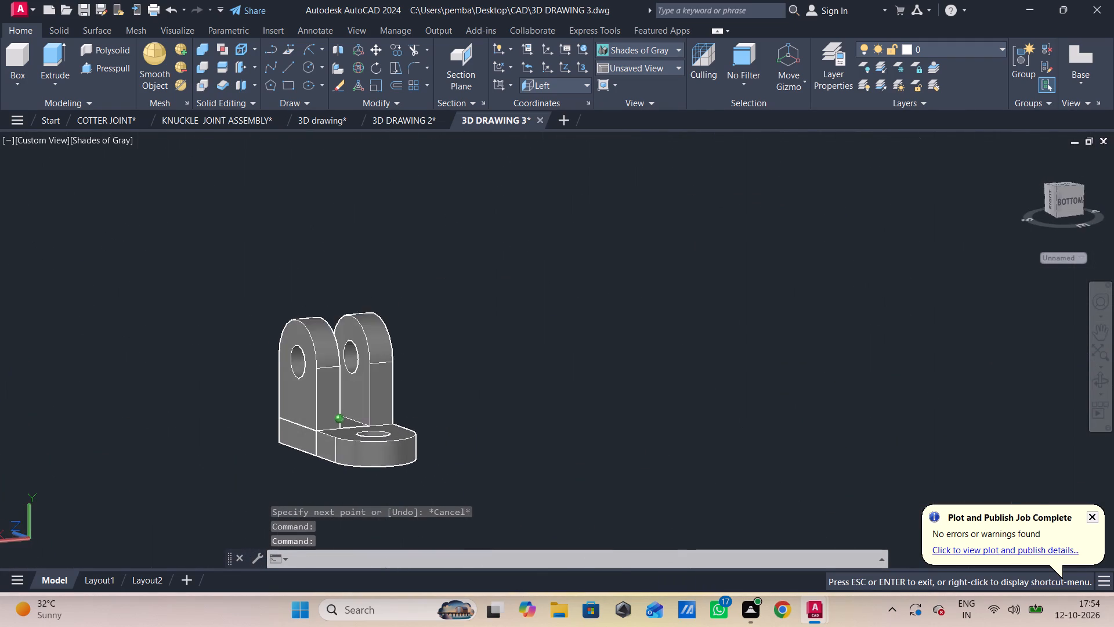
pyautogui.keyDown('shift'); pyautogui.moveTo(295, 458); pyautogui.dragTo(265, 459, button='middle'); pyautogui.keyUp('shift')
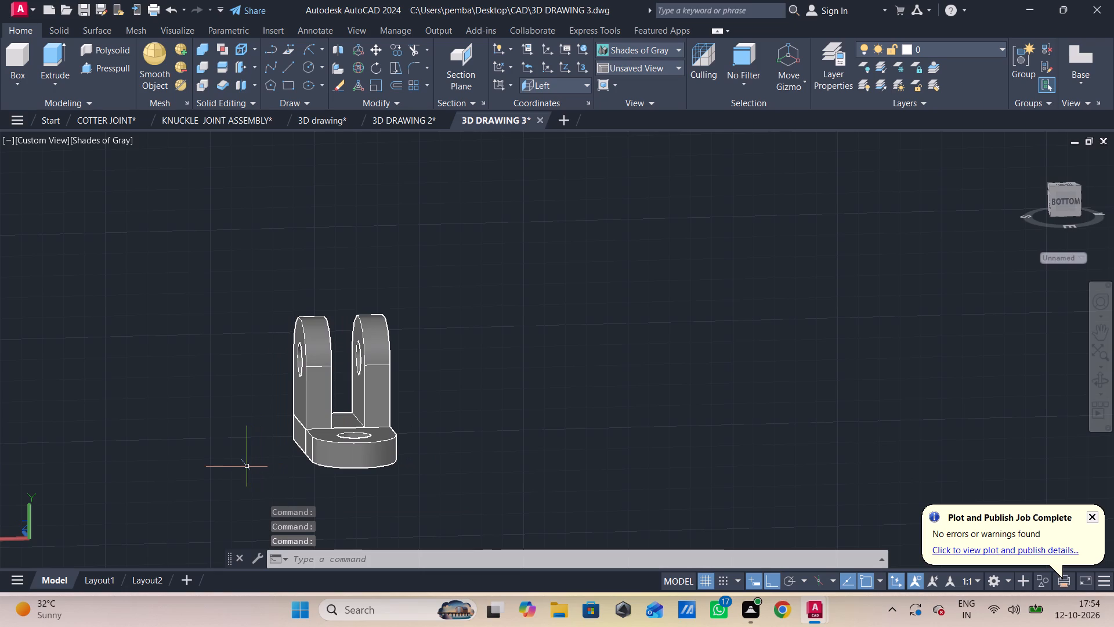
pyautogui.scroll(1, 334, 430)
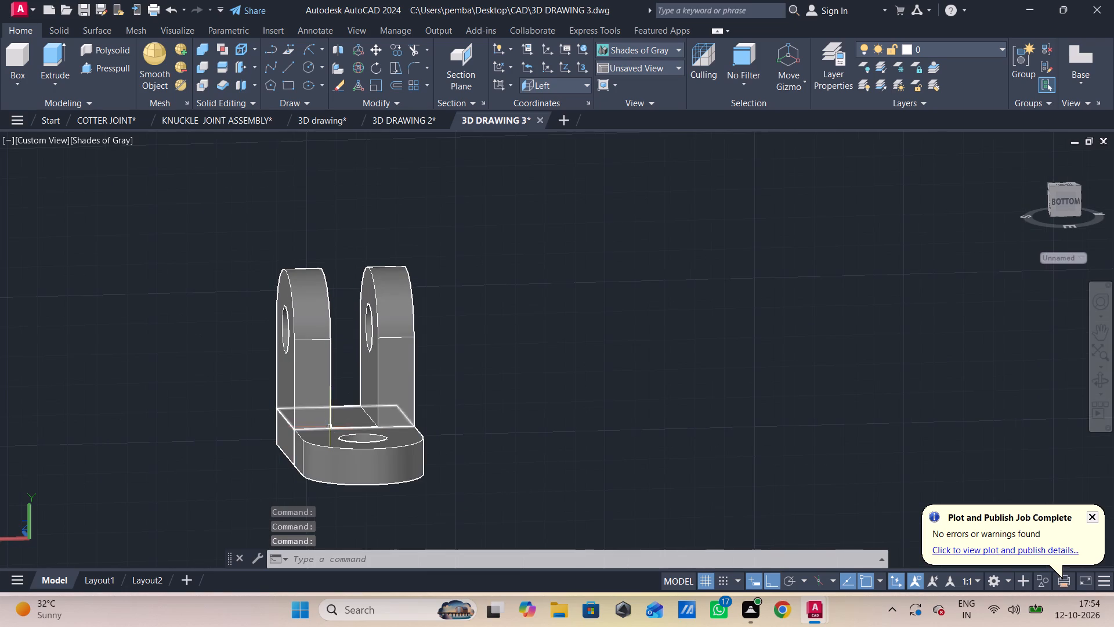
pyautogui.click(327, 408)
pyautogui.click(402, 387)
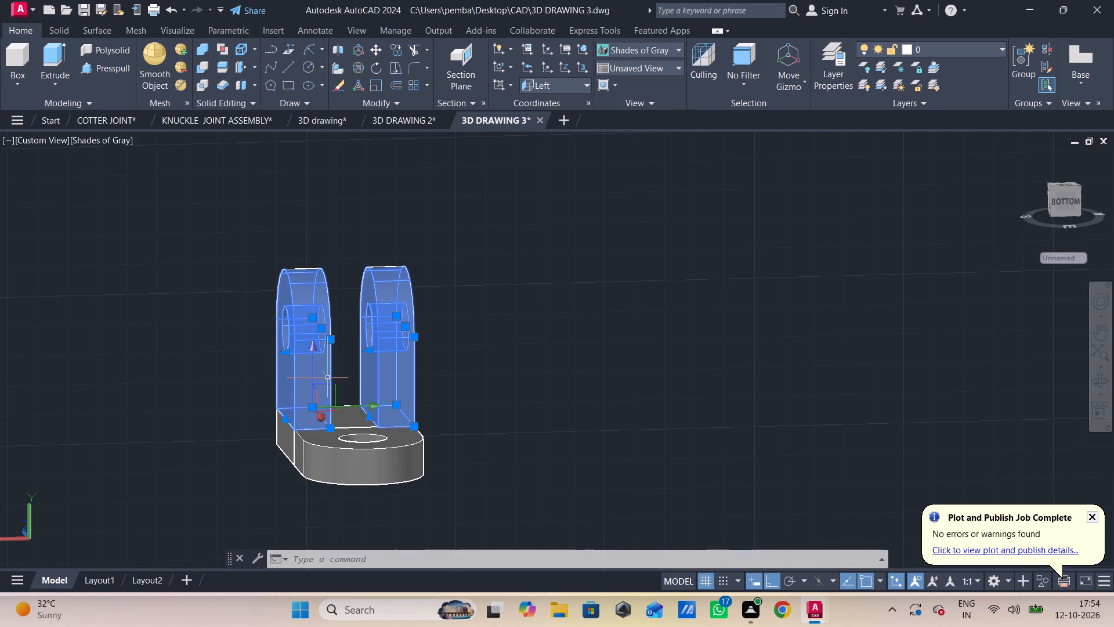
pyautogui.press('Escape')
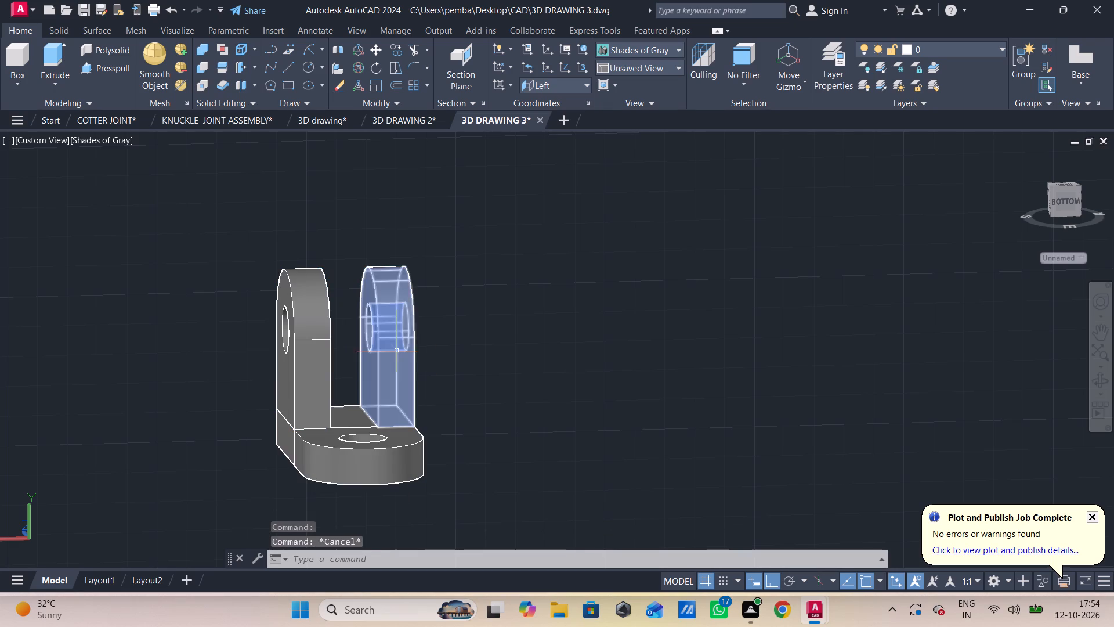
pyautogui.click(308, 351)
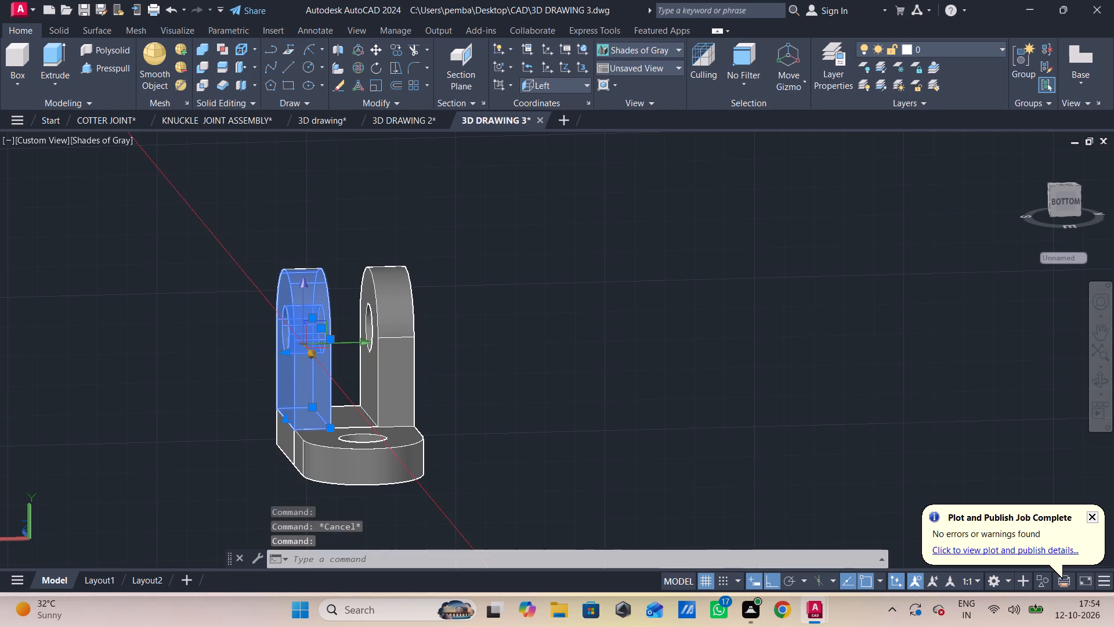
pyautogui.write('m')
pyautogui.press('space')
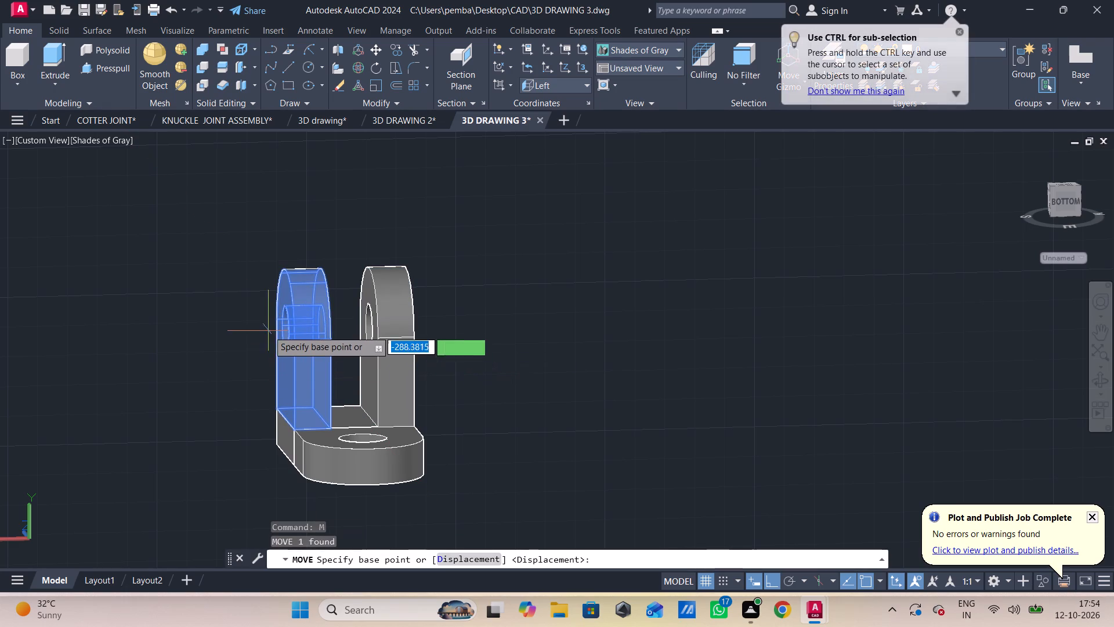
pyautogui.click(294, 333)
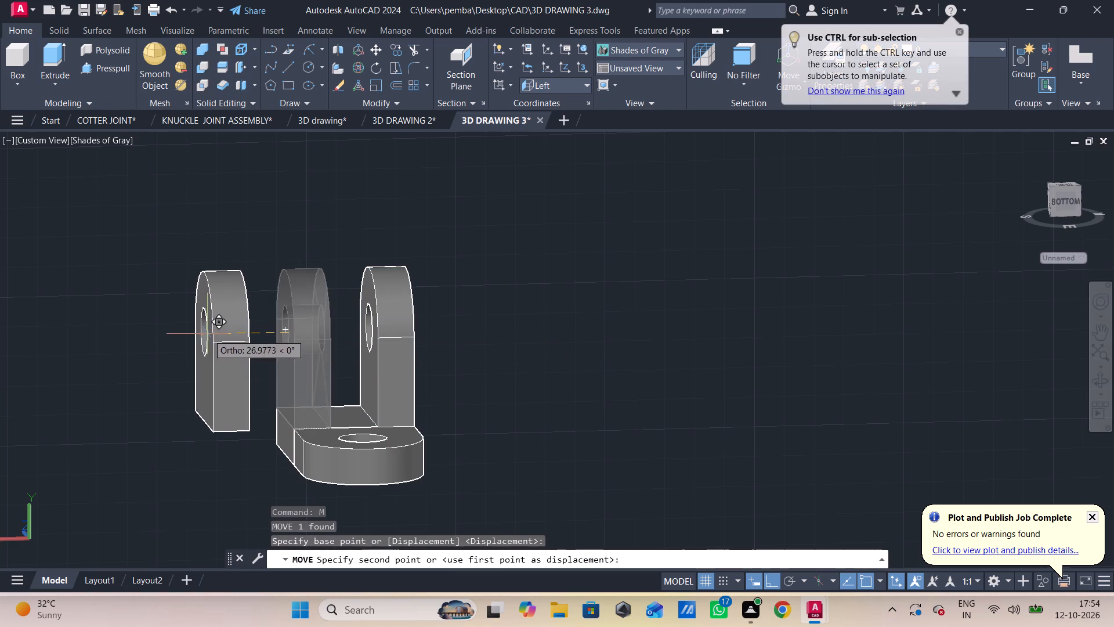
pyautogui.click(171, 337)
pyautogui.press('Escape')
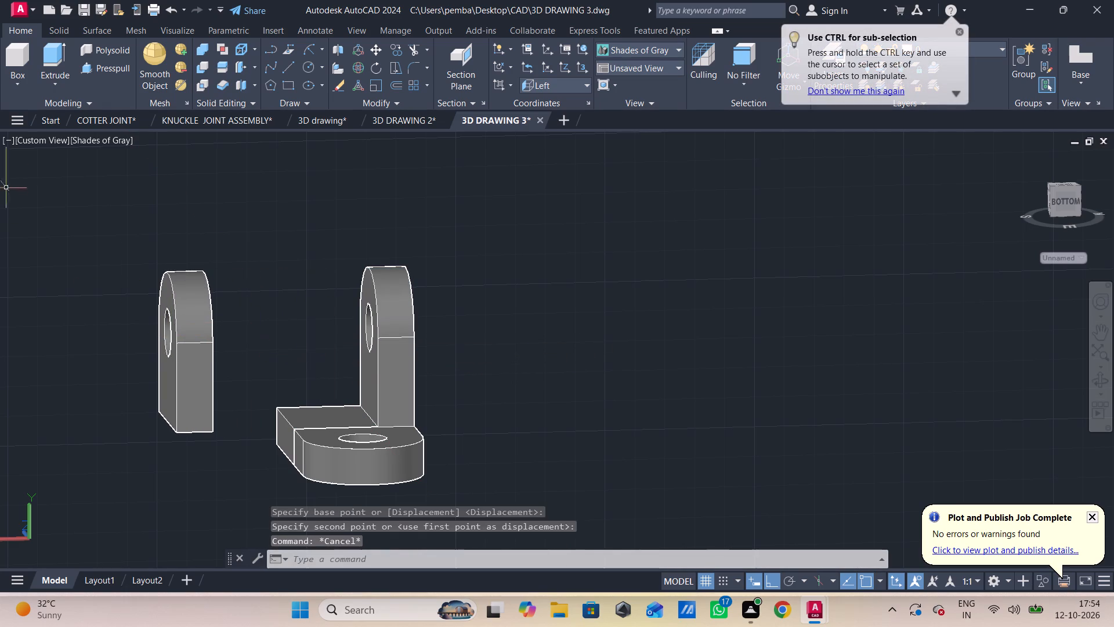
# Set the working plane to the Front view, tilt the view to show both upright plates, and use the 2D Wireframe visual style.
pyautogui.click(17, 133)
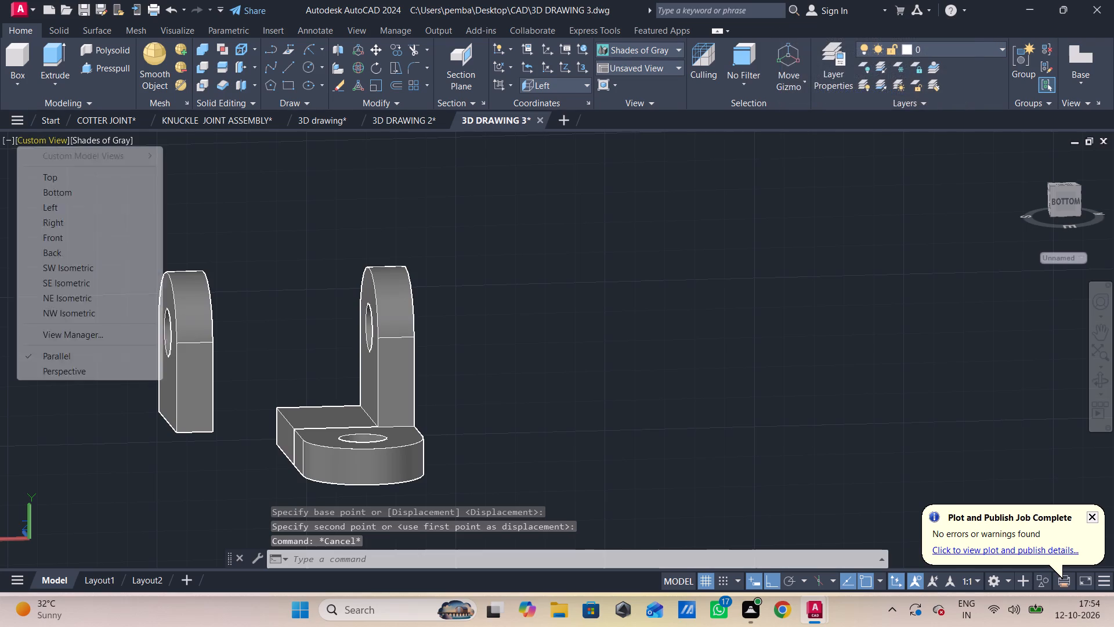
pyautogui.click(53, 236)
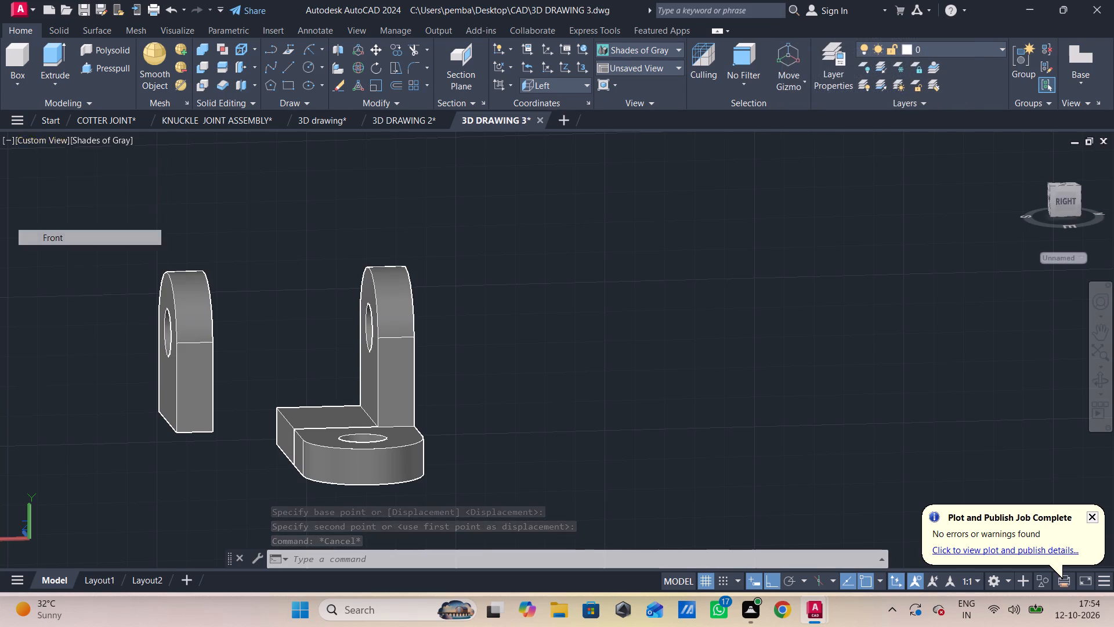
pyautogui.moveTo(677, 392); pyautogui.dragTo(602, 381, button='middle')
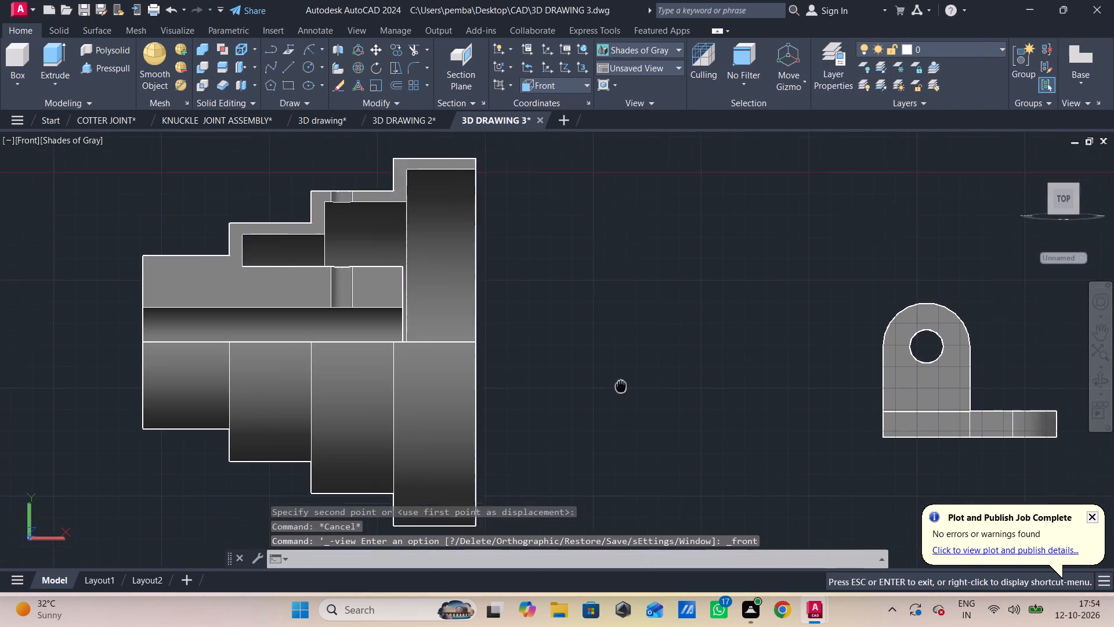
pyautogui.moveTo(602, 381); pyautogui.dragTo(238, 344, button='middle')
pyautogui.scroll(2, 562, 416)
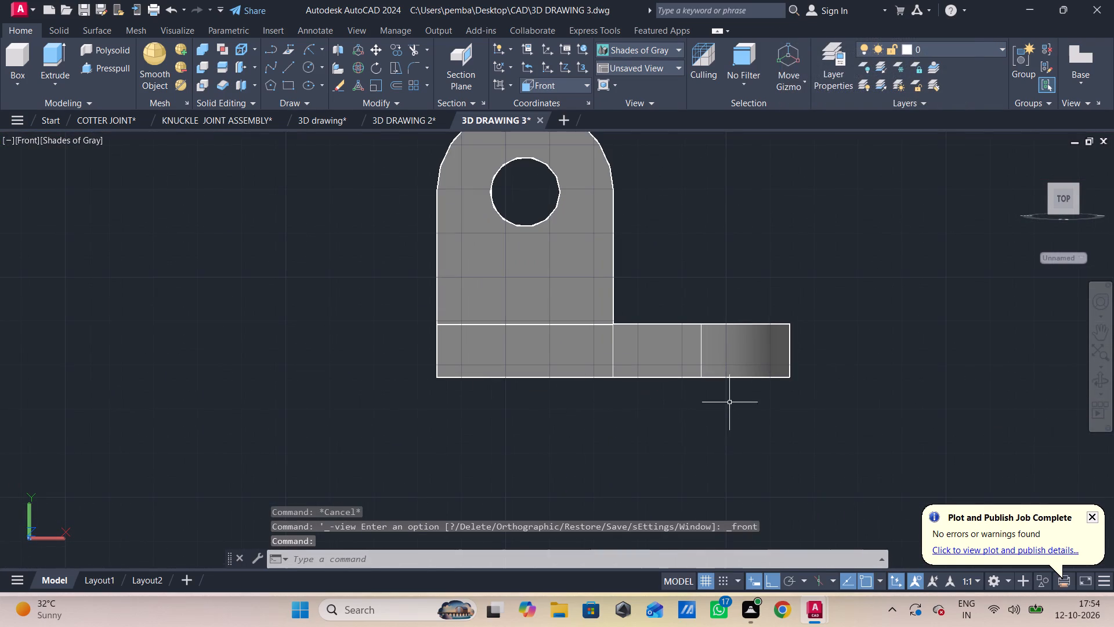
pyautogui.keyDown('shift'); pyautogui.moveTo(758, 415); pyautogui.dragTo(740, 432, button='middle'); pyautogui.keyUp('shift')
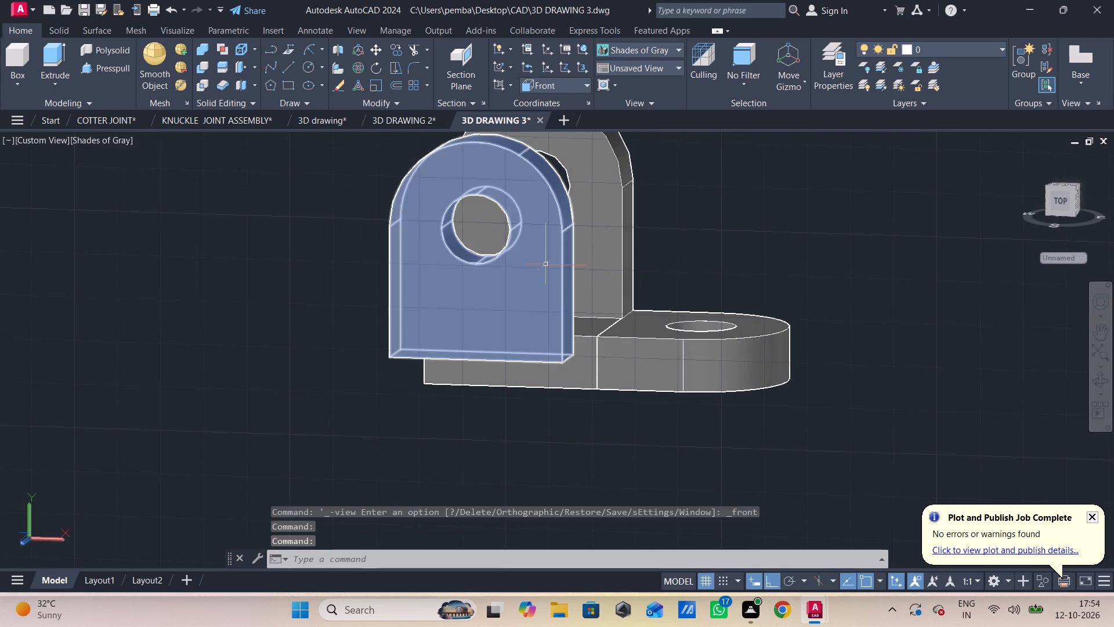
pyautogui.click(97, 138)
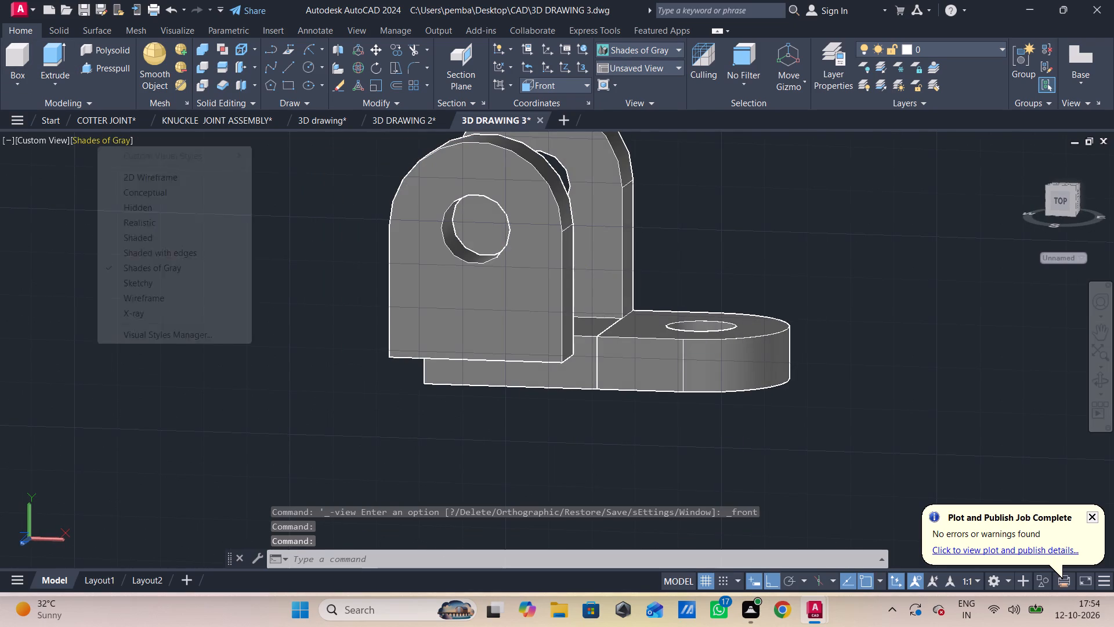
pyautogui.click(178, 182)
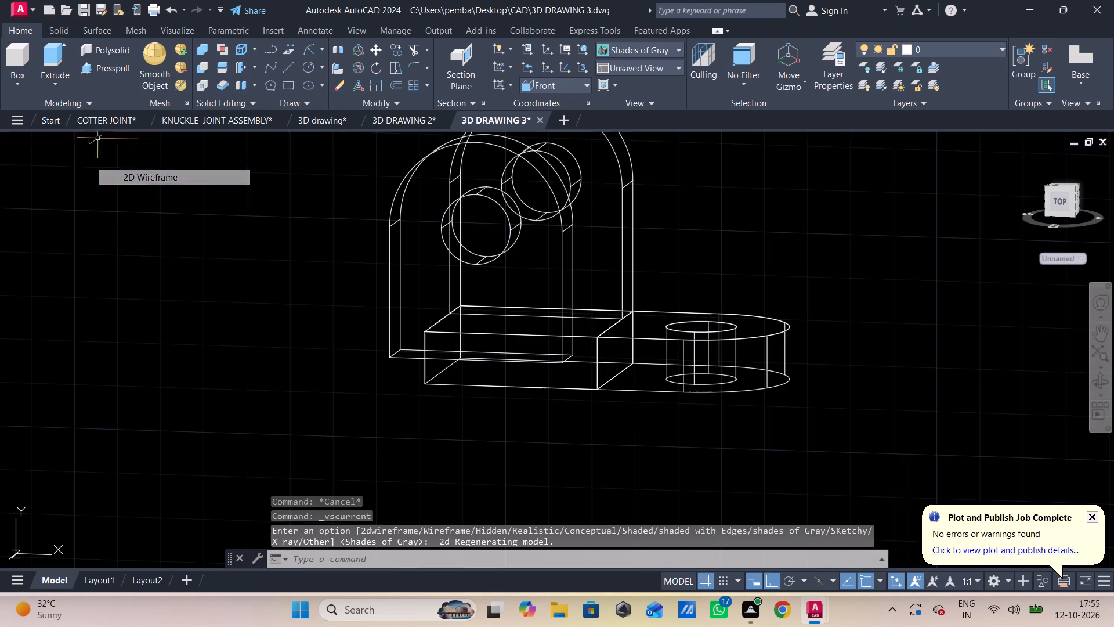
# Delete the upright holed plate that stands away from the block.
pyautogui.scroll(1, 625, 351)
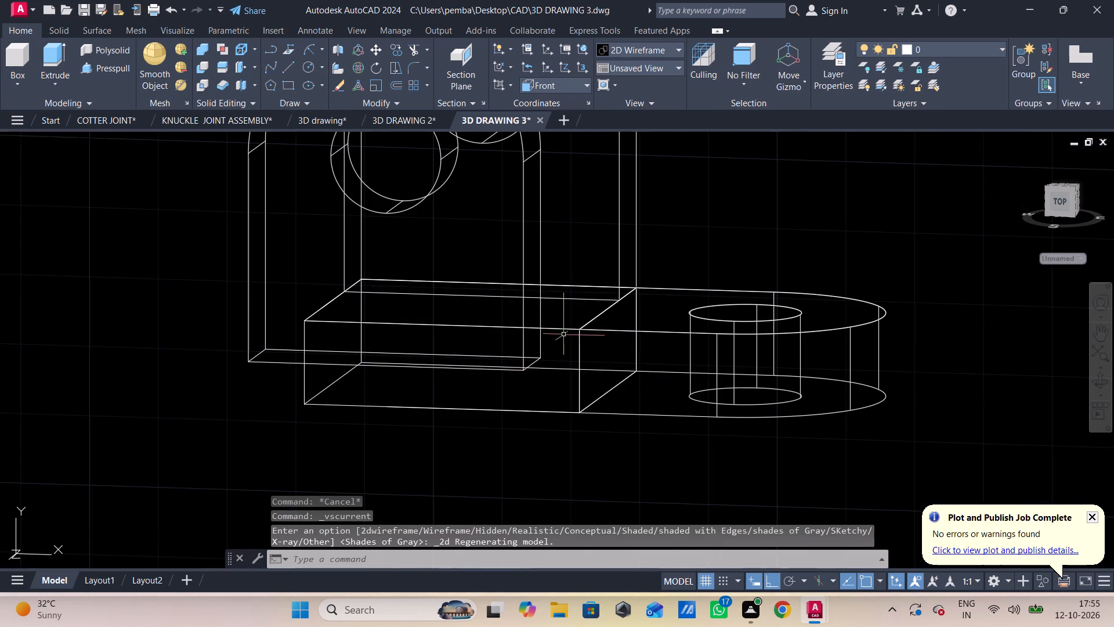
pyautogui.click(526, 294)
pyautogui.scroll(-1, 541, 279)
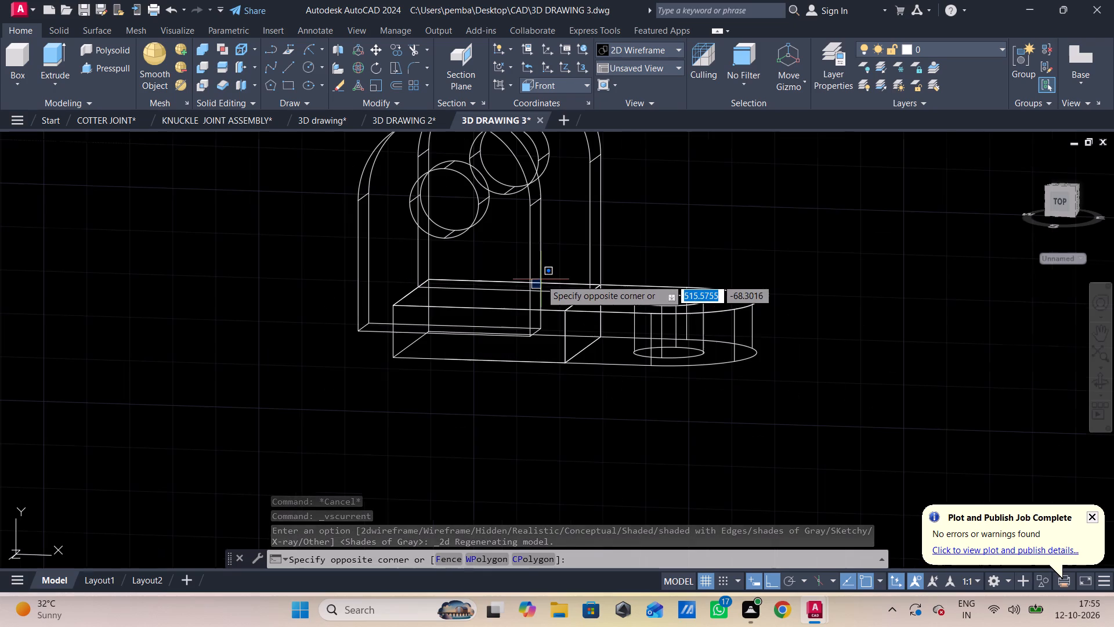
pyautogui.press('Escape')
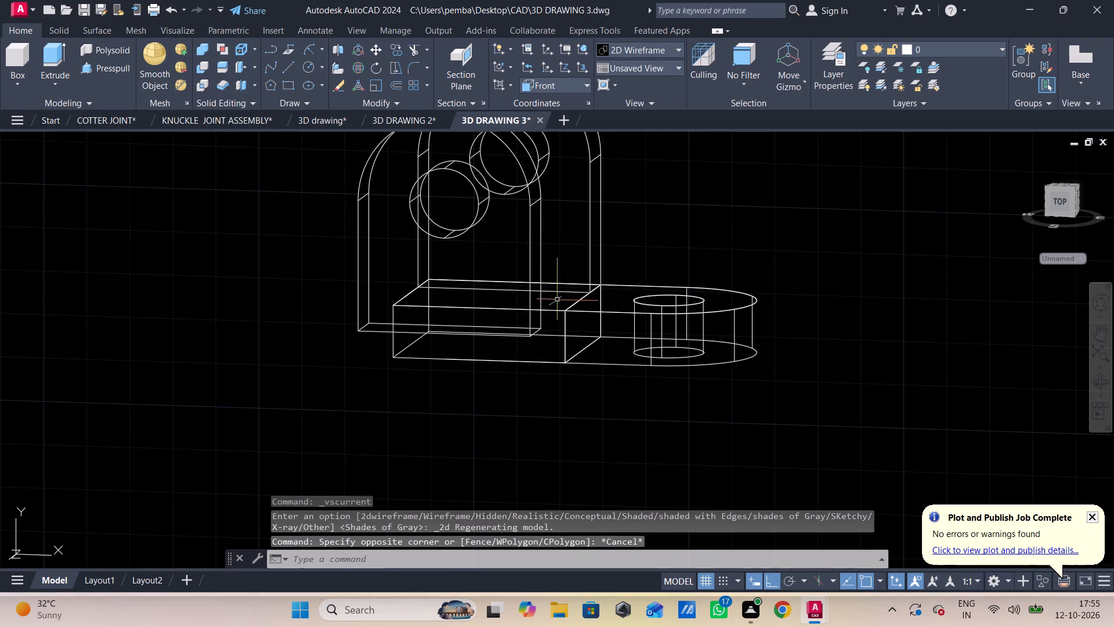
pyautogui.scroll(-1, 532, 229)
pyautogui.middleClick(532, 229)
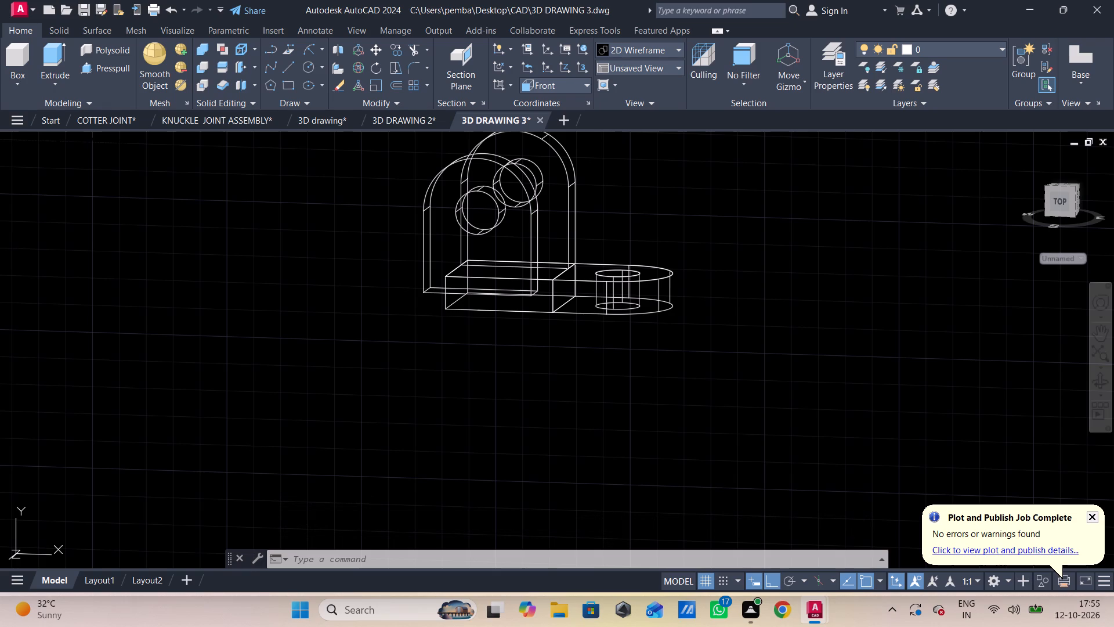
pyautogui.click(532, 219)
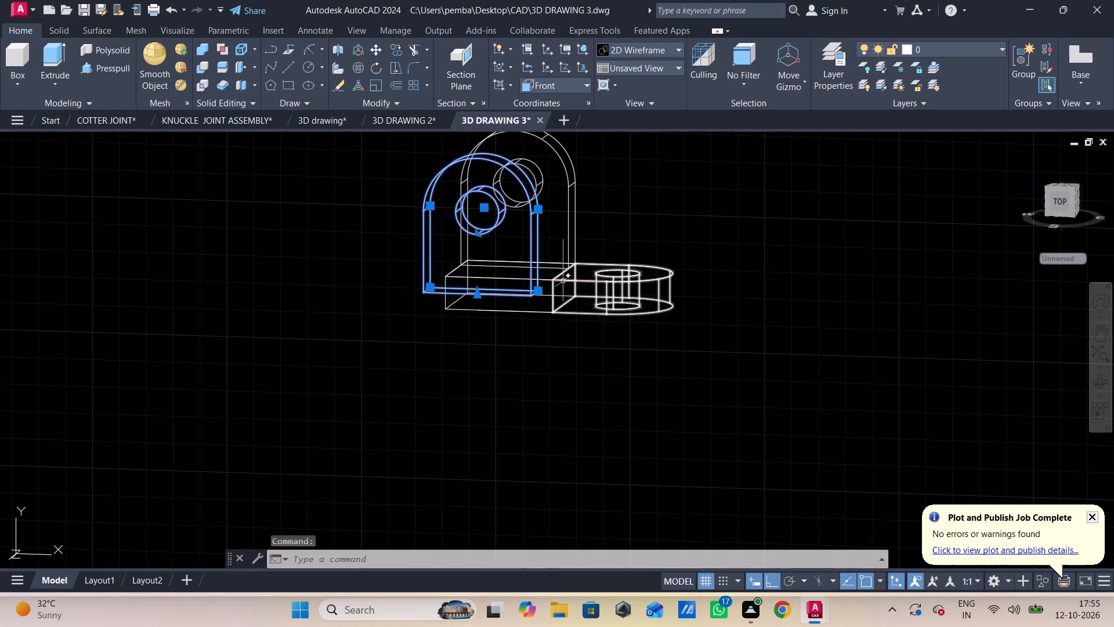
pyautogui.press('Delete')
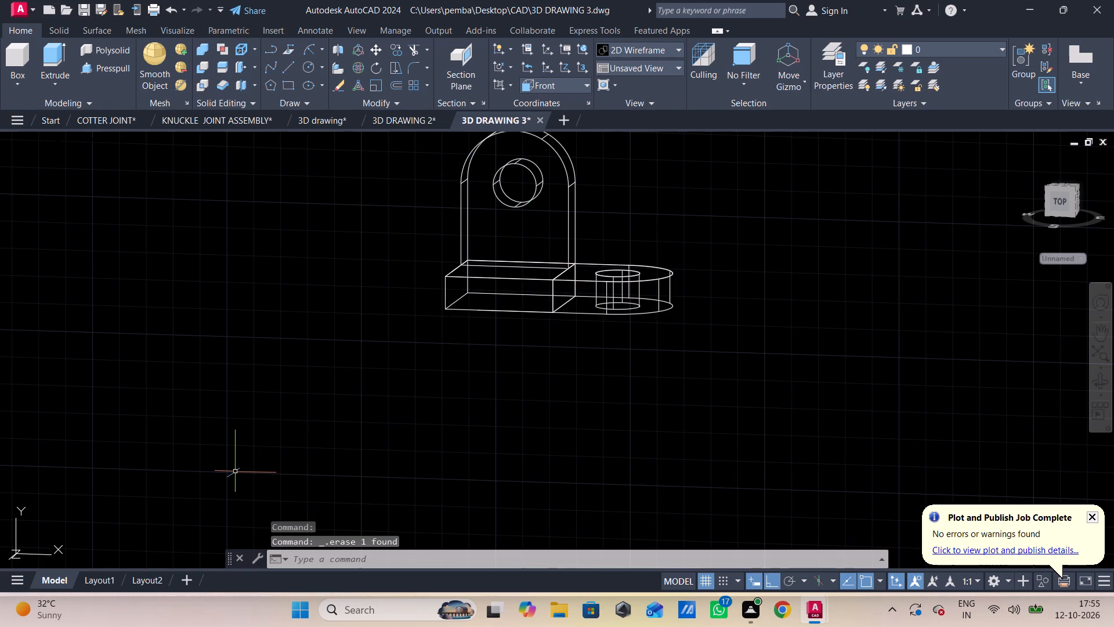
# Draw two concentric circles with radii 8 and 20 on the Front plane, in the empty area beside the bracket.
pyautogui.write('c')
pyautogui.press('space')
pyautogui.click(197, 381)
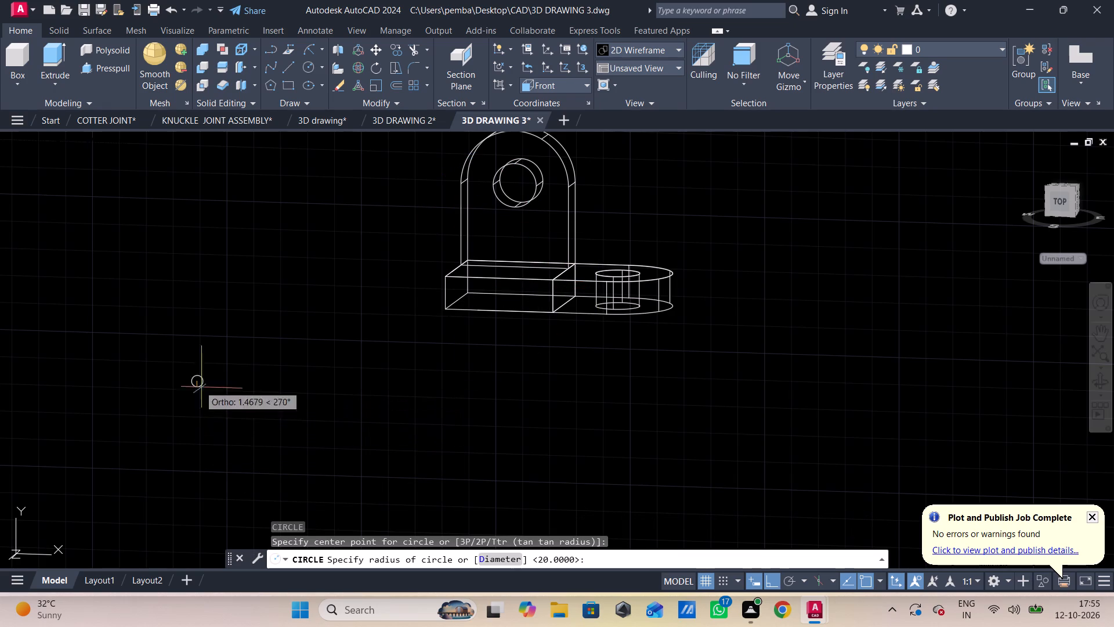
pyautogui.press('8')
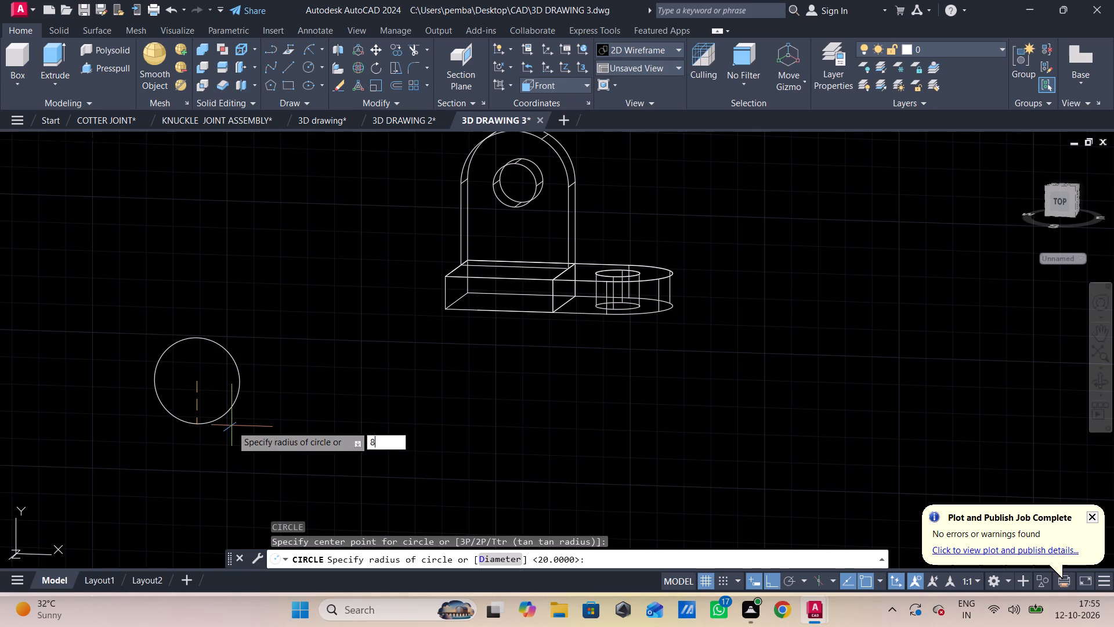
pyautogui.press('Return')
pyautogui.press('space')
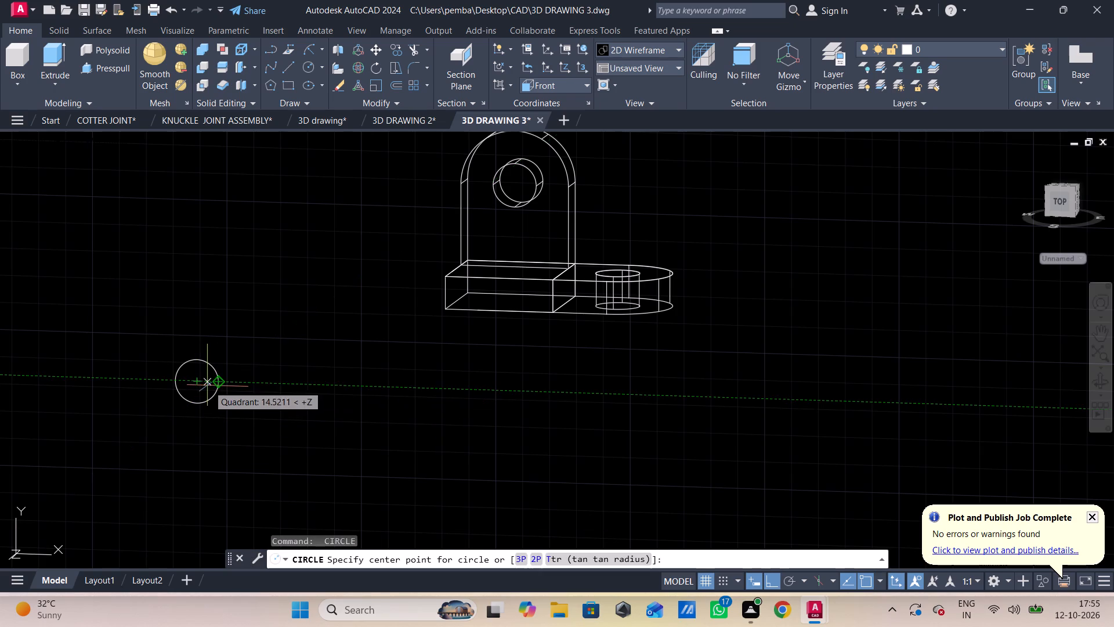
pyautogui.click(196, 386)
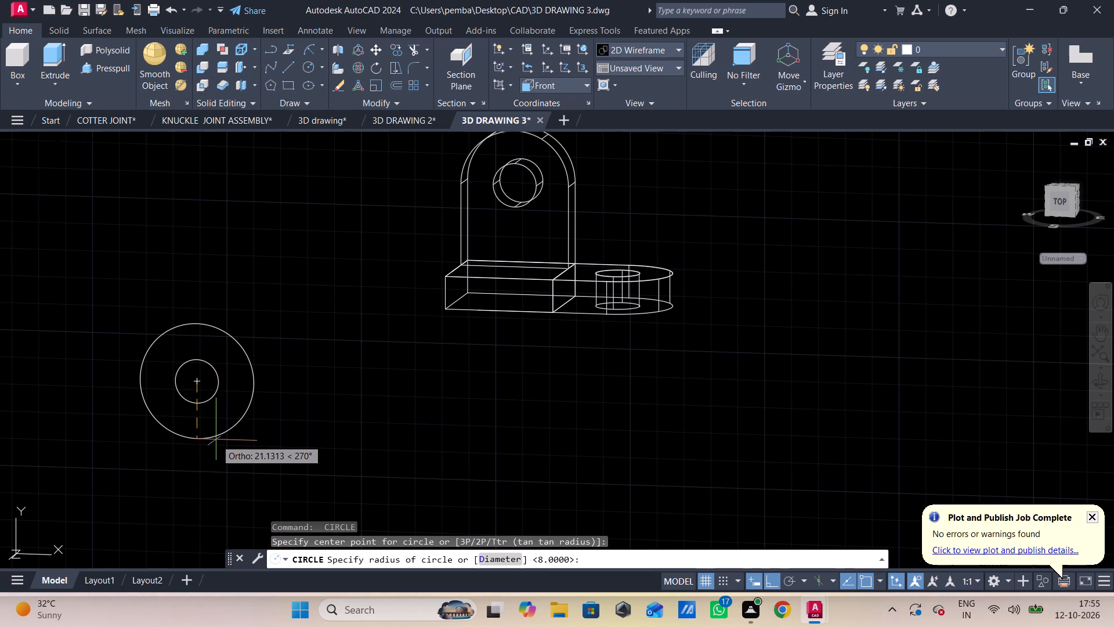
pyautogui.write('20')
pyautogui.press('Return')
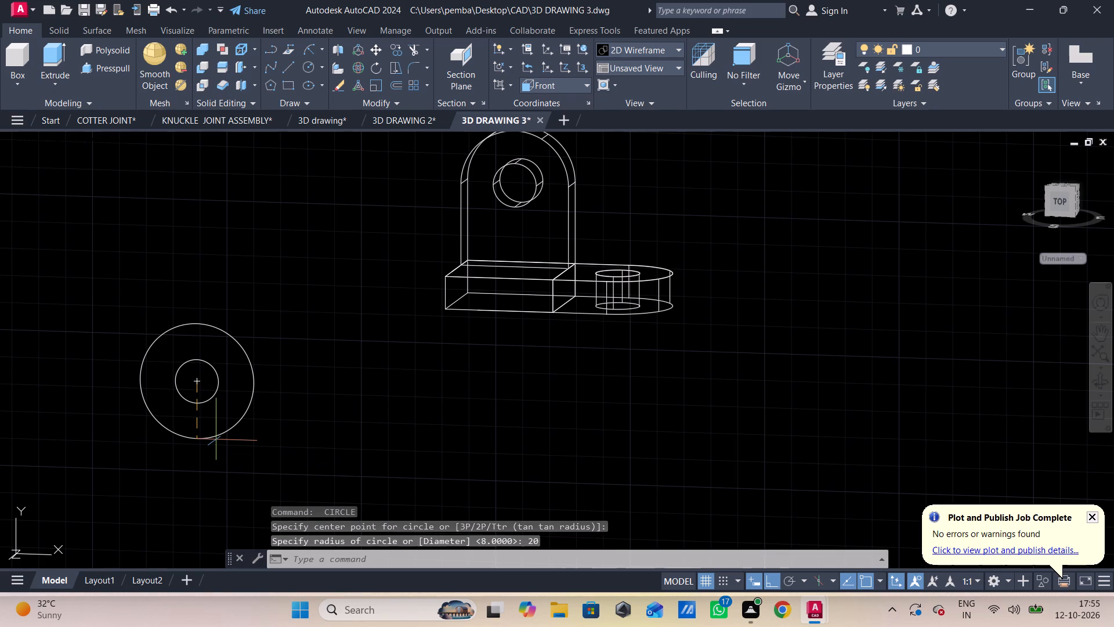
pyautogui.press('space')
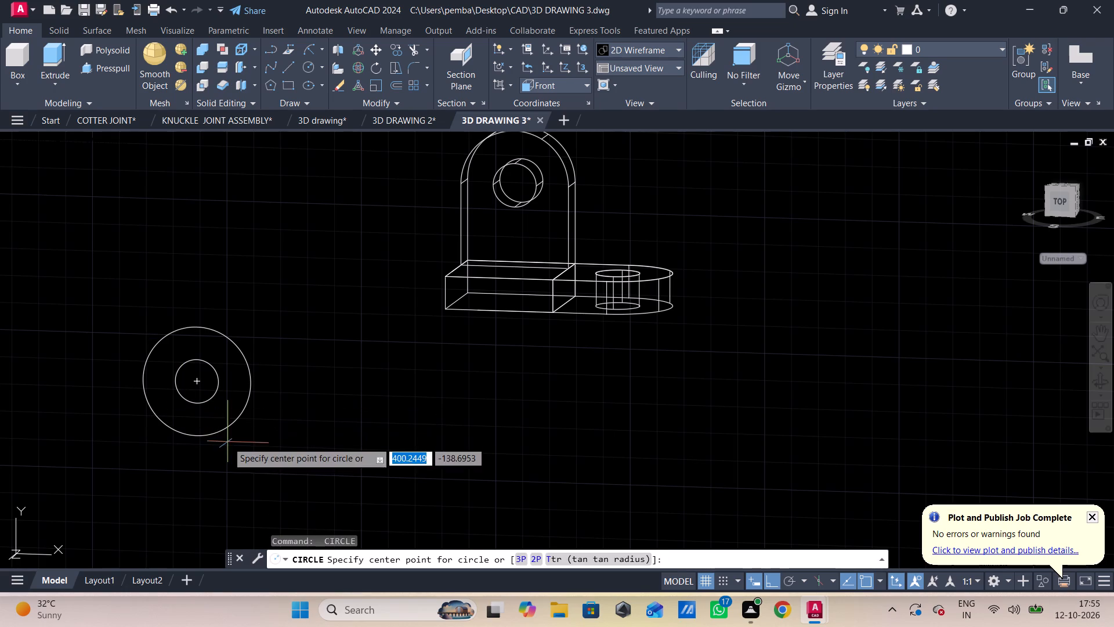
pyautogui.press('Escape')
# Draw 24-long vertical lines down from both side quadrants of the radius-20 circle and join their lower ends with a straight line.
pyautogui.write('l')
pyautogui.press('space')
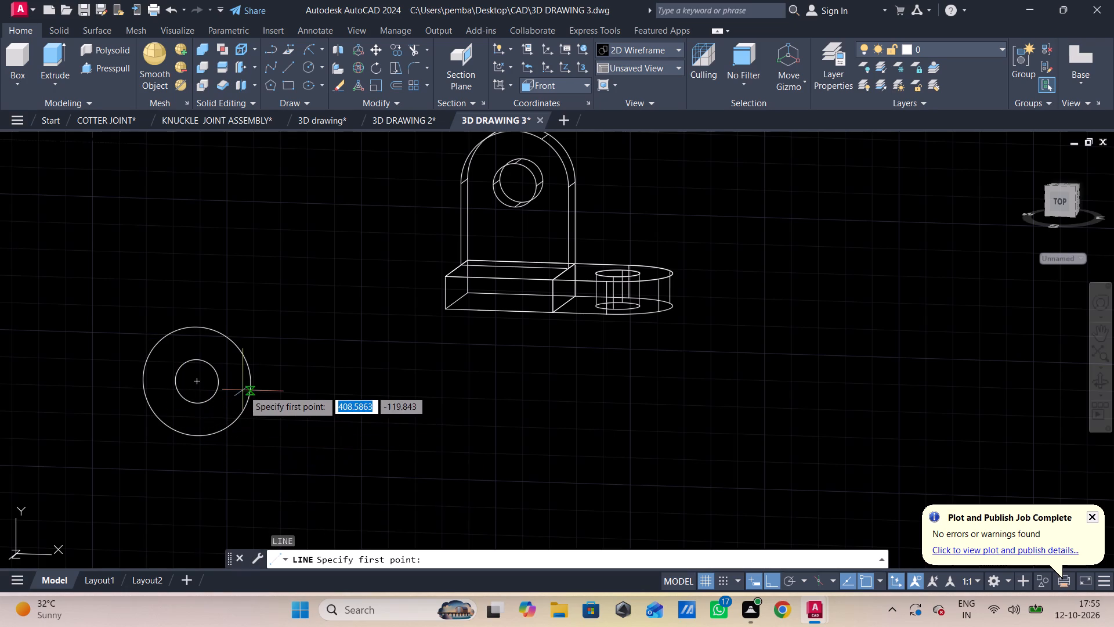
pyautogui.click(254, 385)
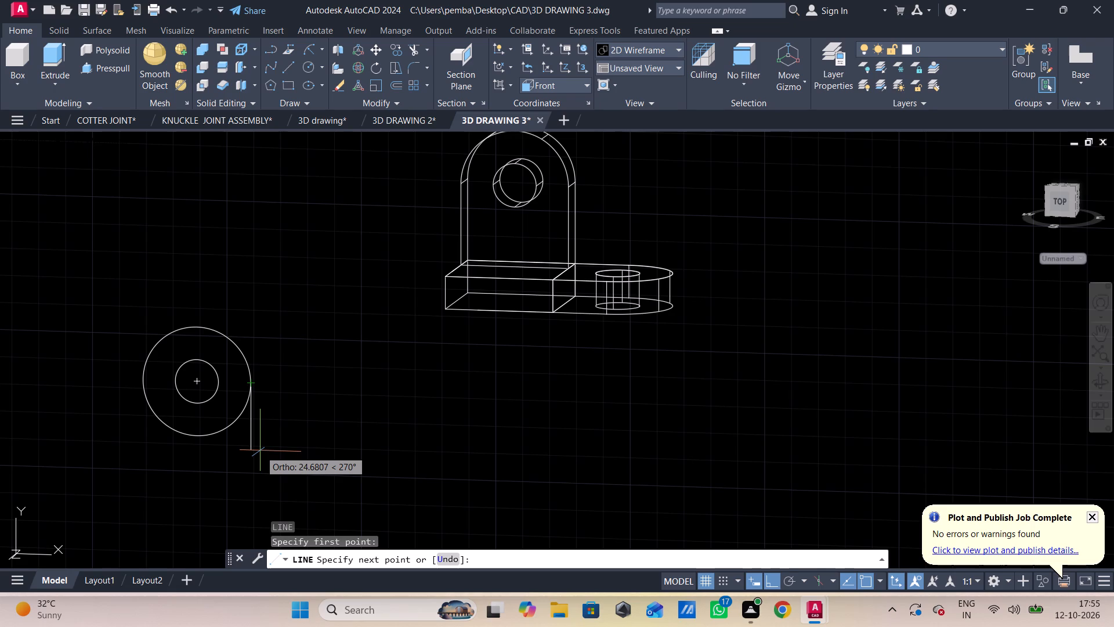
pyautogui.write('24')
pyautogui.press('Return')
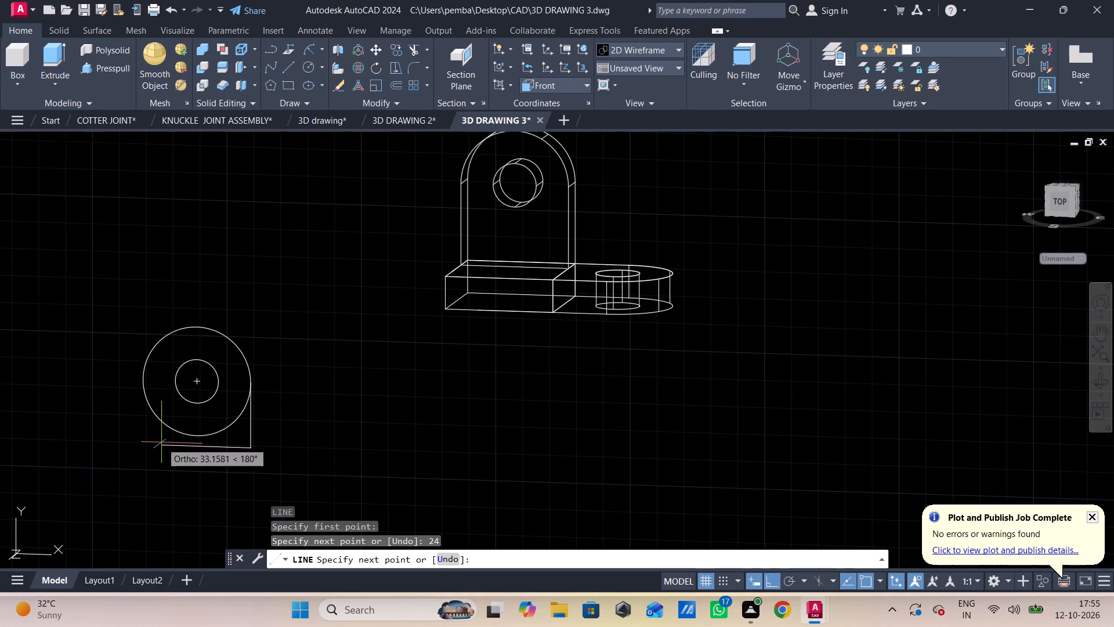
pyautogui.press('Escape')
pyautogui.press('space')
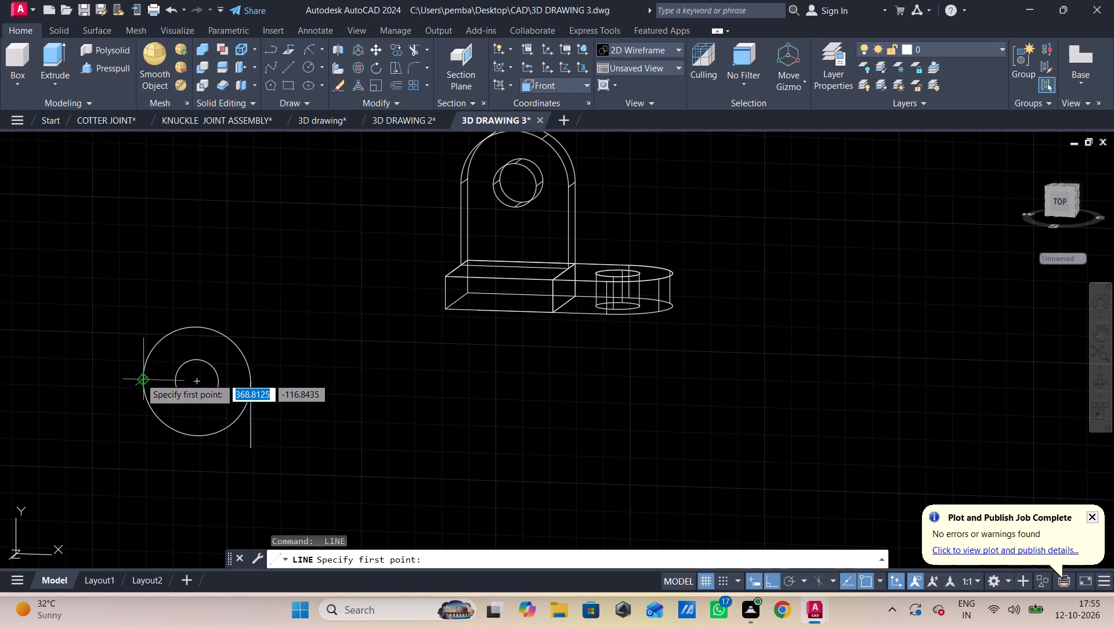
pyautogui.click(140, 378)
pyautogui.write('24')
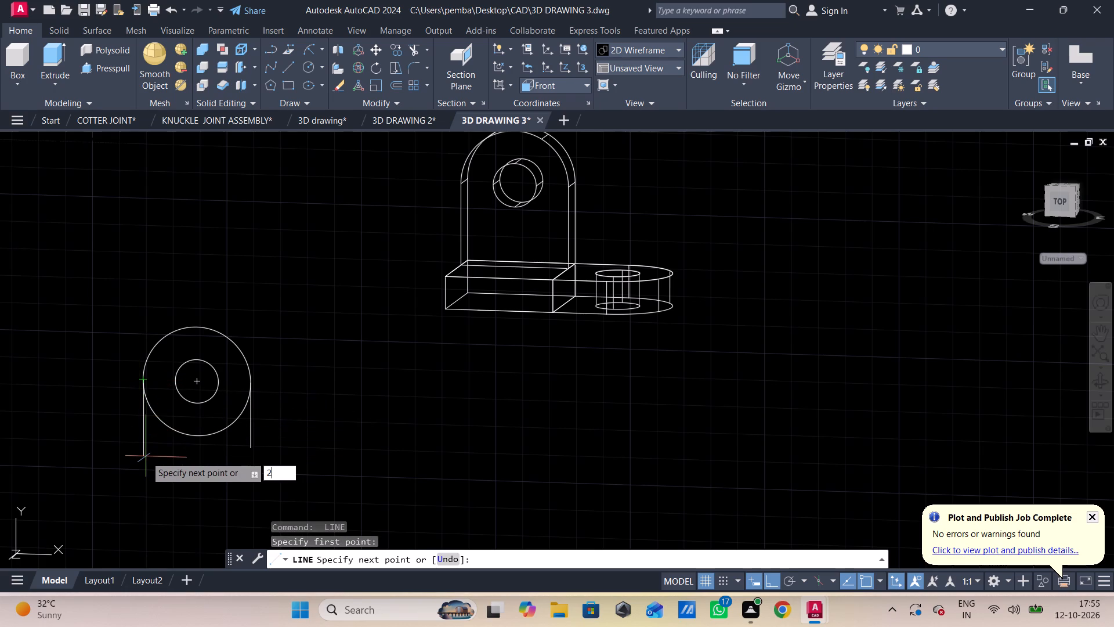
pyautogui.press('Return')
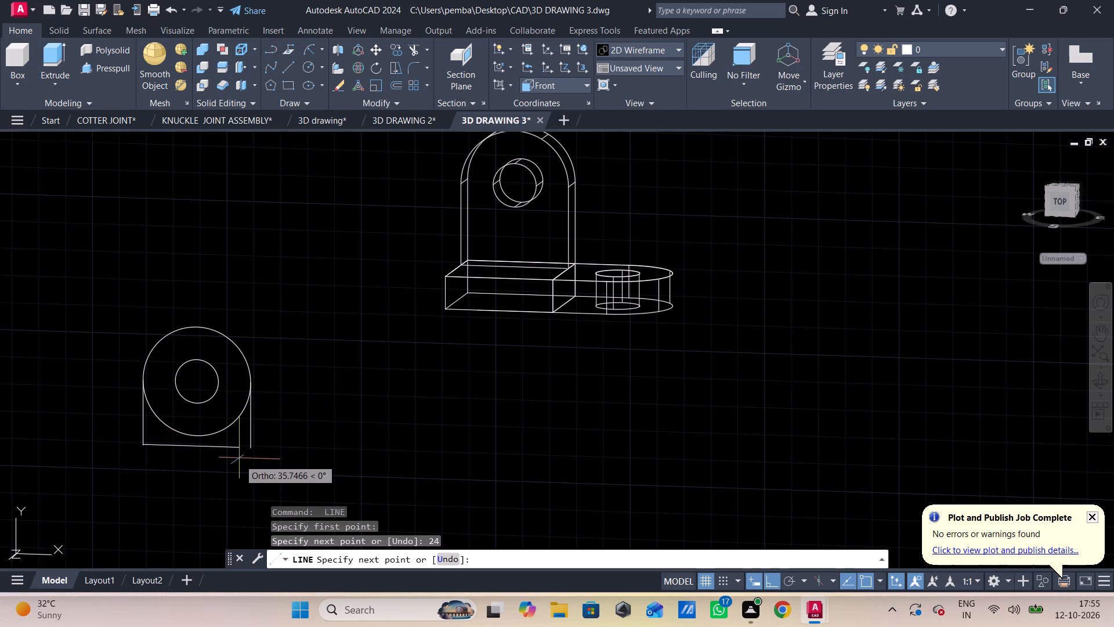
pyautogui.click(247, 451)
pyautogui.press('Escape')
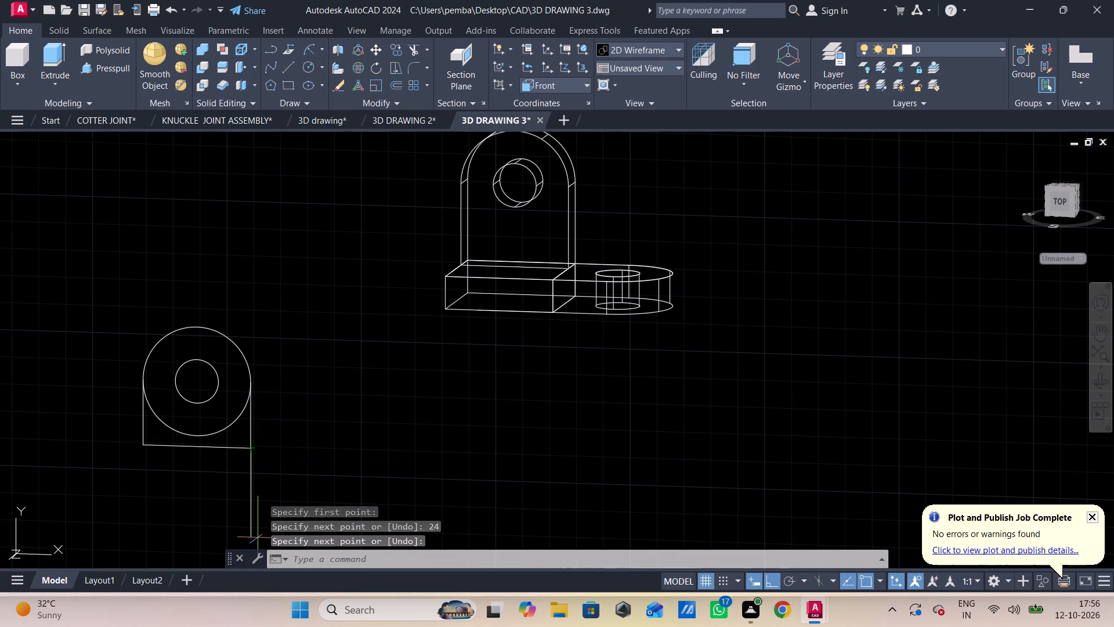
# Delete the remaining upright holed plate standing on the block.
pyautogui.keyDown('shift'); pyautogui.moveTo(754, 441); pyautogui.dragTo(656, 458, button='middle'); pyautogui.keyUp('shift')
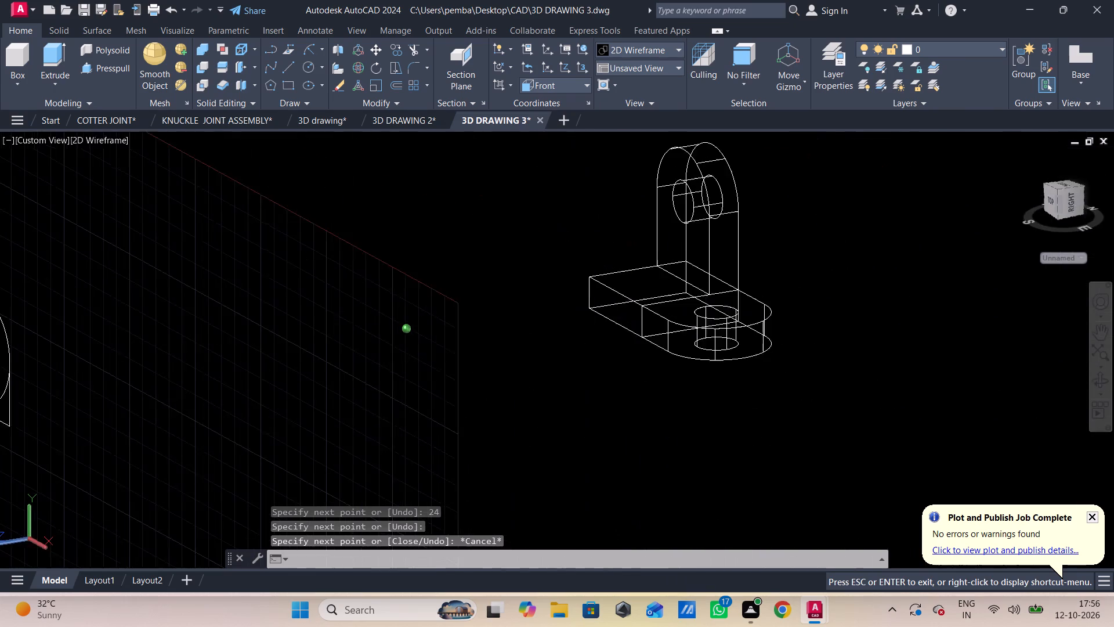
pyautogui.keyDown('shift'); pyautogui.moveTo(656, 458); pyautogui.dragTo(652, 459, button='middle'); pyautogui.keyUp('shift')
pyautogui.click(723, 264)
pyautogui.click(701, 194)
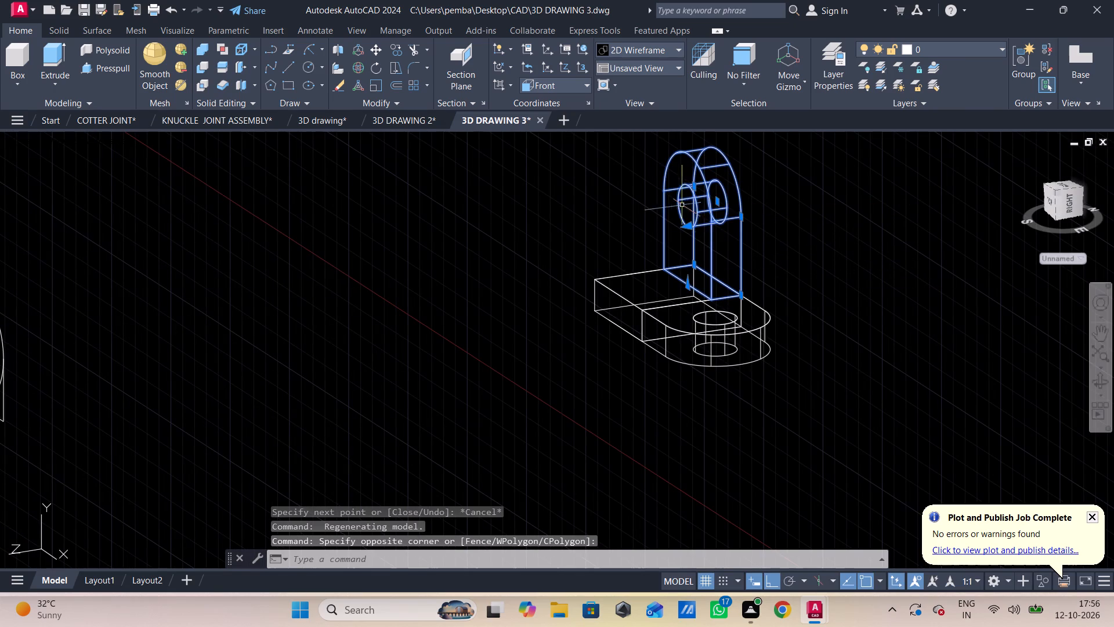
pyautogui.press('Delete')
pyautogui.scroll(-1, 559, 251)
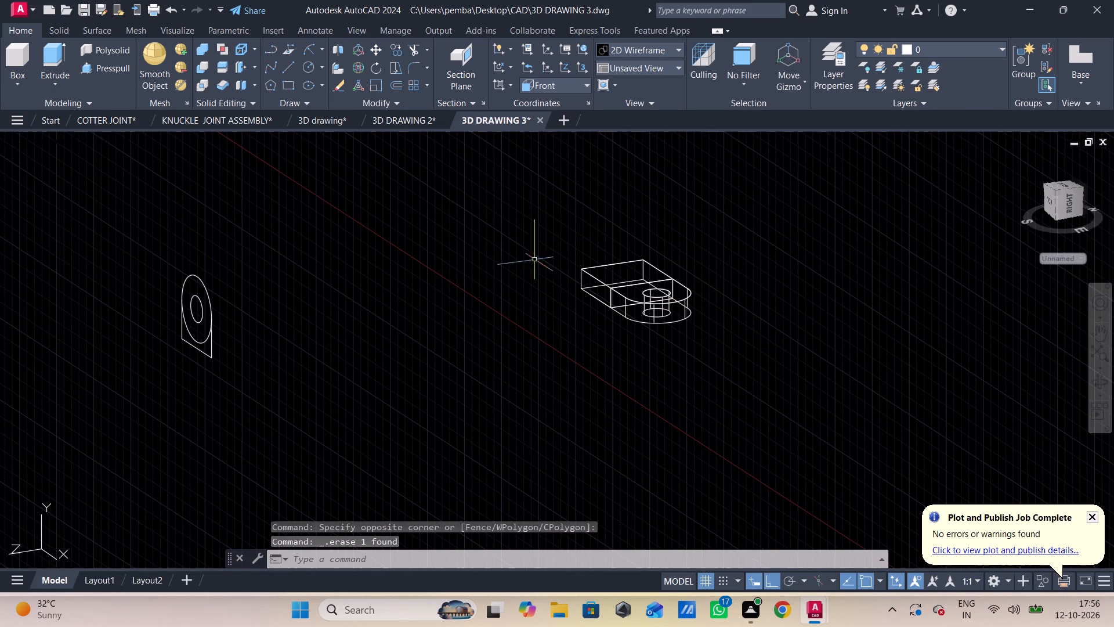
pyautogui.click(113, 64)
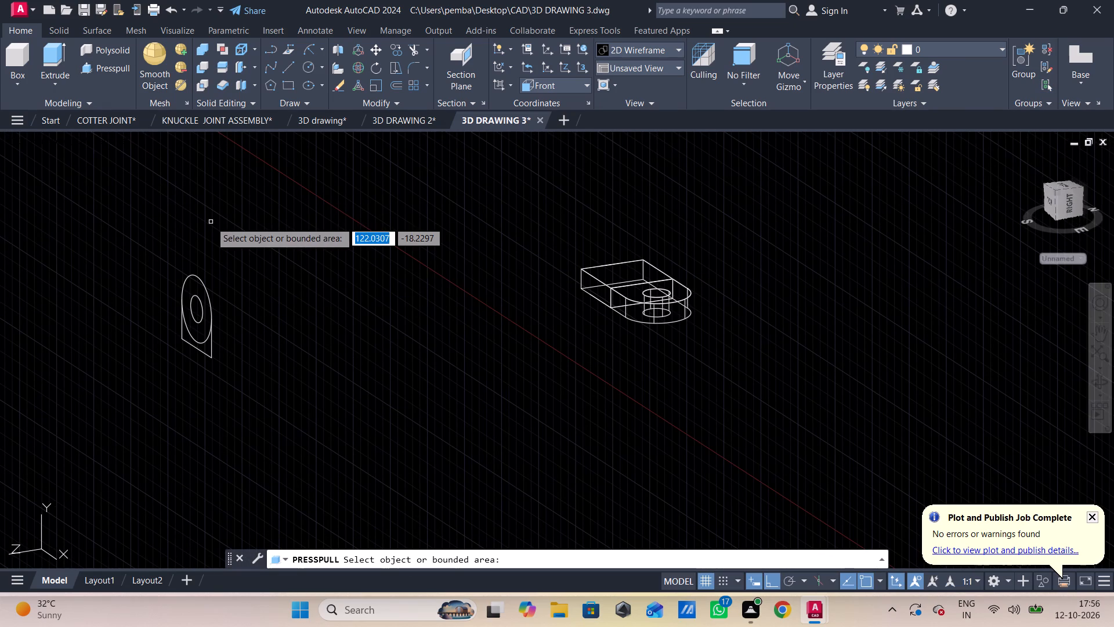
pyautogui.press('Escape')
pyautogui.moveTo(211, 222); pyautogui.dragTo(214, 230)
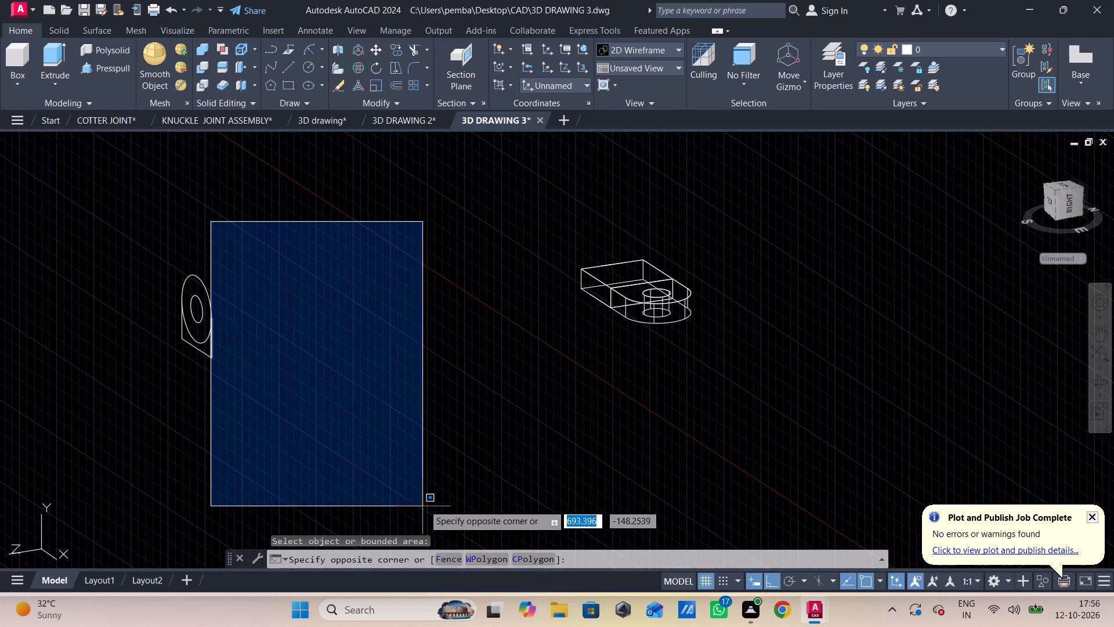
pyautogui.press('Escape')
# Trim away the lower half of the radius-20 circle between the two vertical lines, leaving a round-topped plate outline.
pyautogui.keyDown('shift'); pyautogui.moveTo(393, 527); pyautogui.dragTo(425, 509, button='middle'); pyautogui.keyUp('shift')
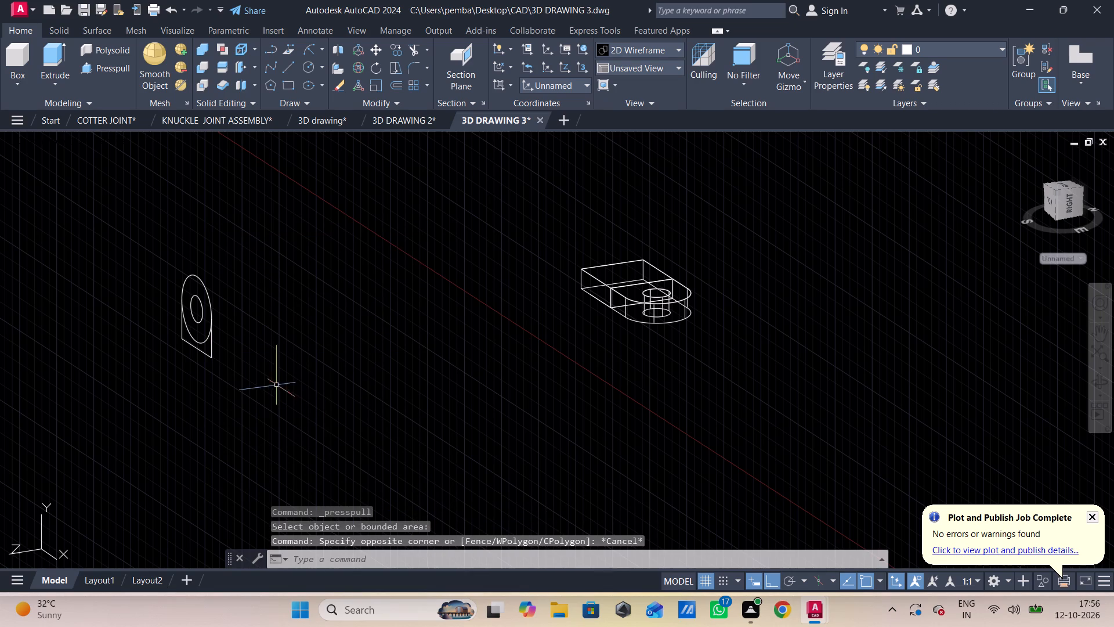
pyautogui.keyDown('shift'); pyautogui.moveTo(275, 384); pyautogui.dragTo(410, 380, button='middle'); pyautogui.keyUp('shift')
pyautogui.keyDown('shift'); pyautogui.scroll(3, 455, 400); pyautogui.keyUp('shift')
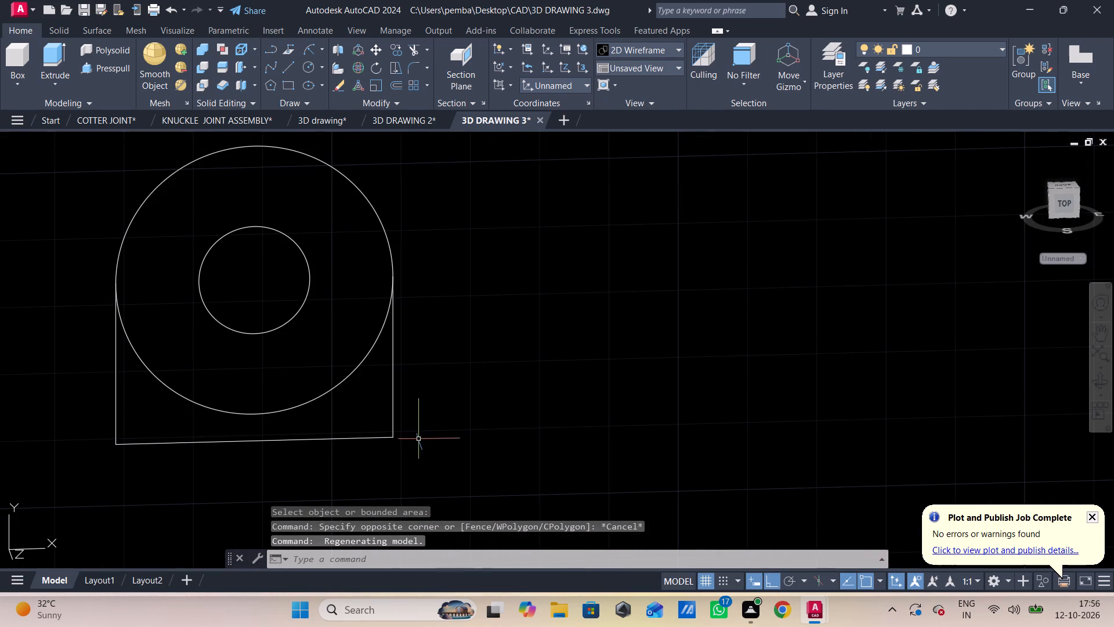
pyautogui.press('t')
pyautogui.press('r')
pyautogui.press('space')
pyautogui.moveTo(353, 348); pyautogui.dragTo(353, 356)
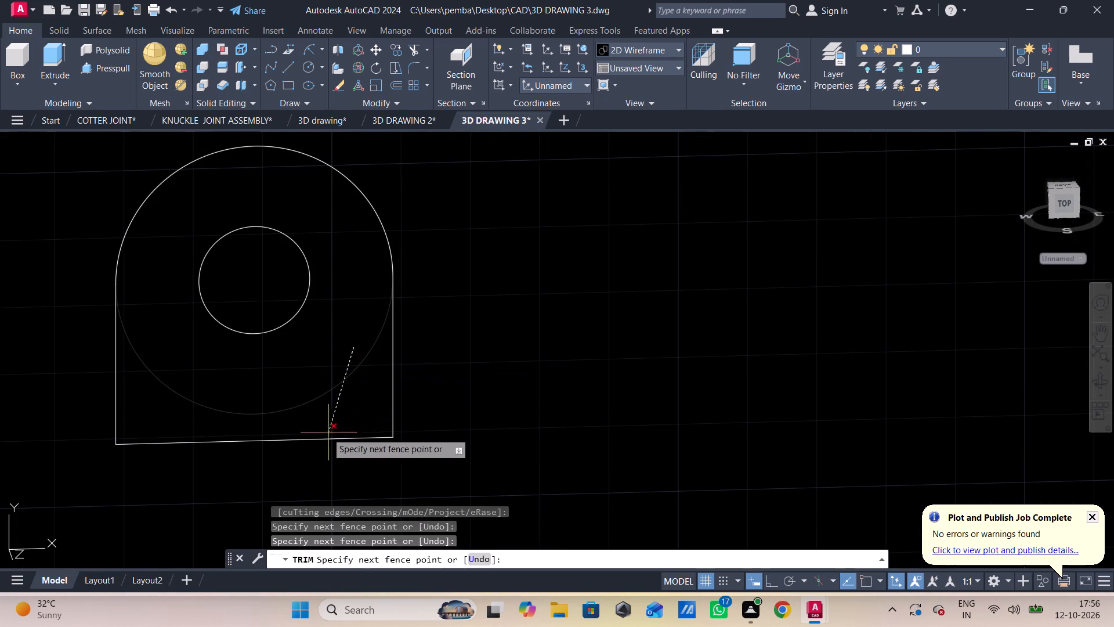
pyautogui.click(278, 413)
pyautogui.press('Escape')
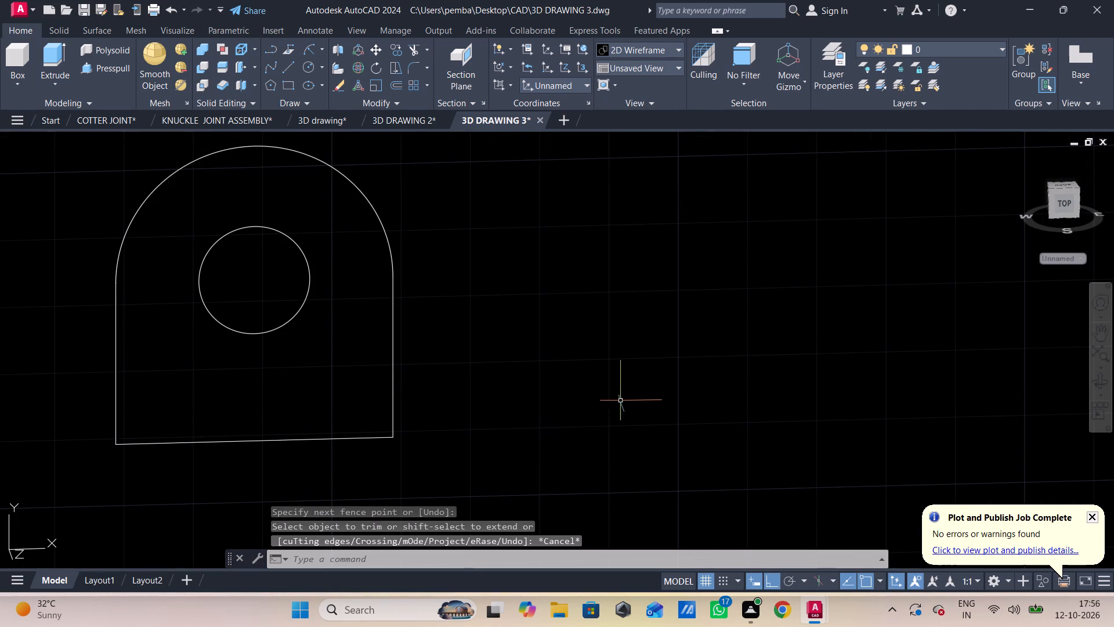
# Presspull the area between the round-topped plate outline and its inner circle by 12 to form a holed solid plate.
pyautogui.keyDown('shift'); pyautogui.moveTo(558, 406); pyautogui.dragTo(432, 414, button='middle'); pyautogui.keyUp('shift')
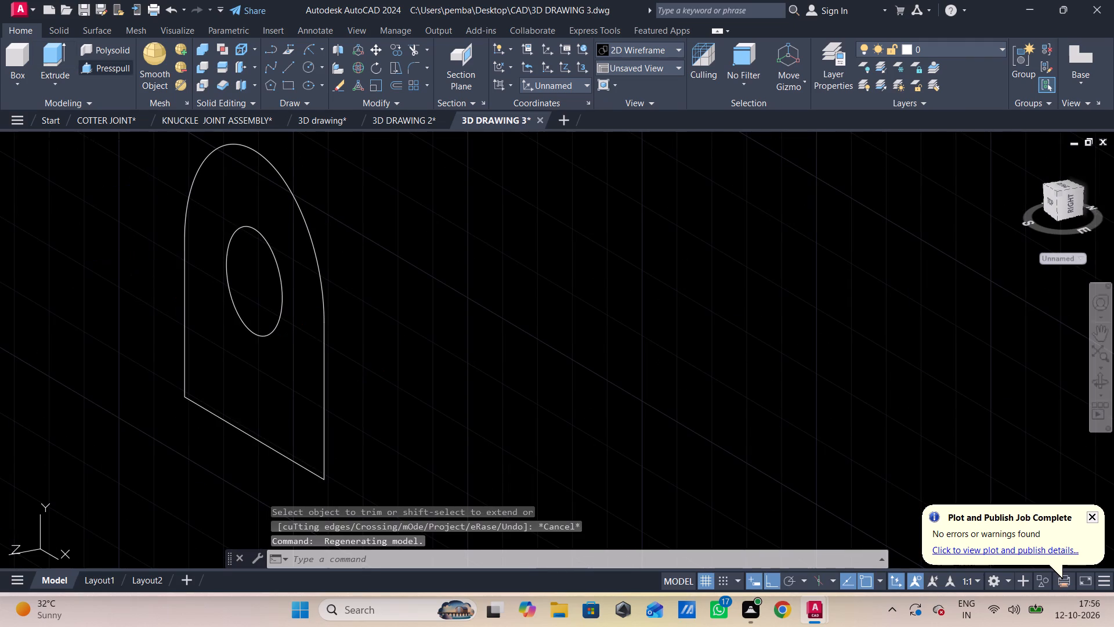
pyautogui.click(79, 66)
pyautogui.click(310, 295)
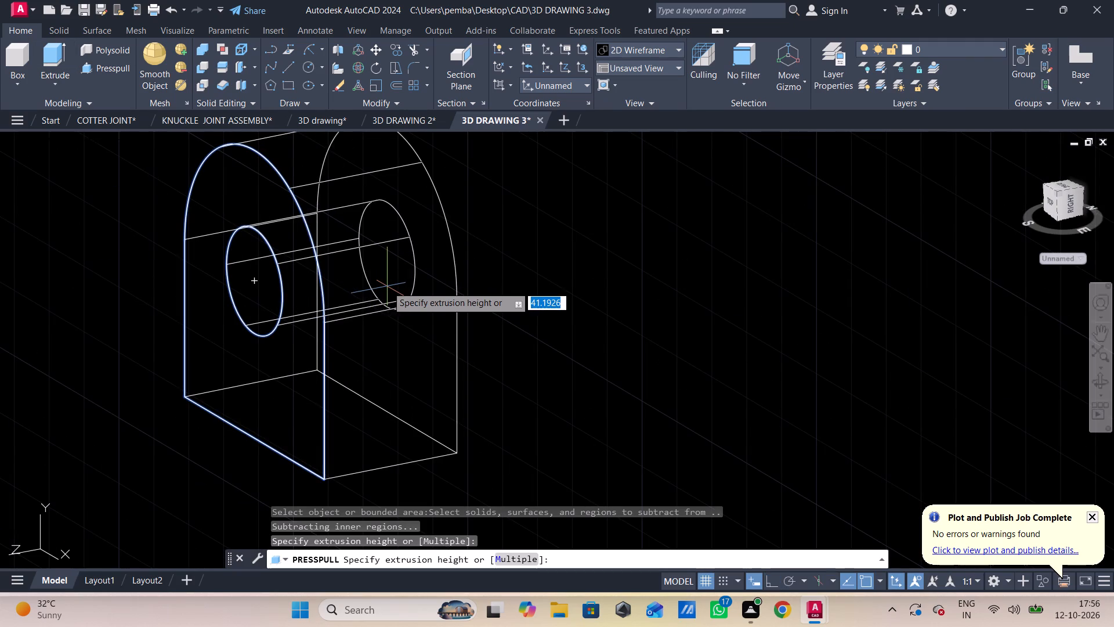
pyautogui.write('12')
pyautogui.press('Return')
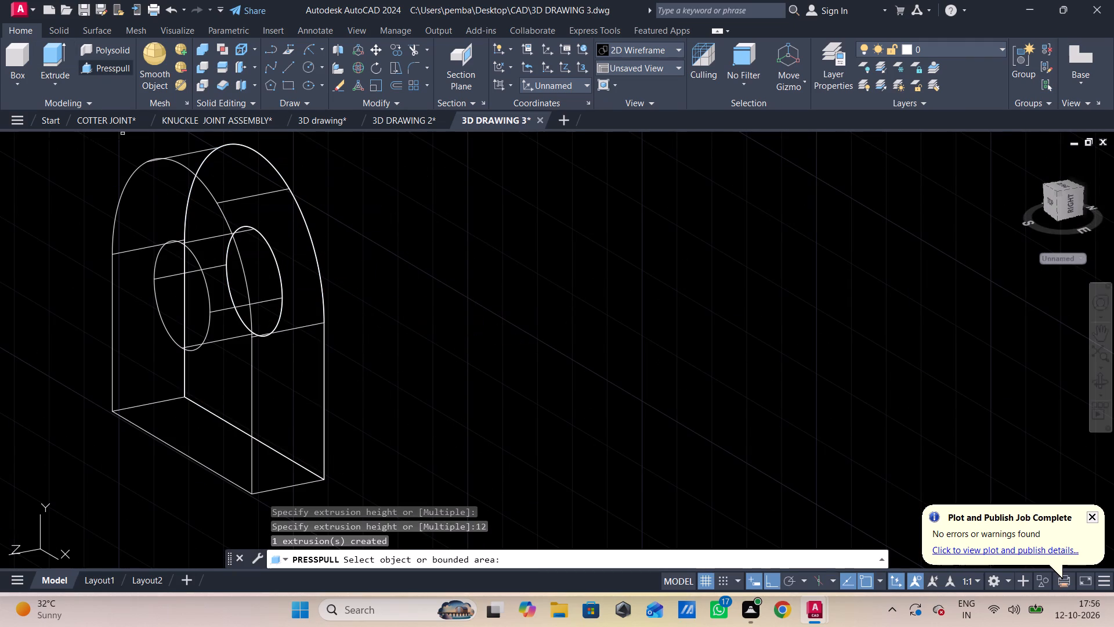
pyautogui.press('Escape')
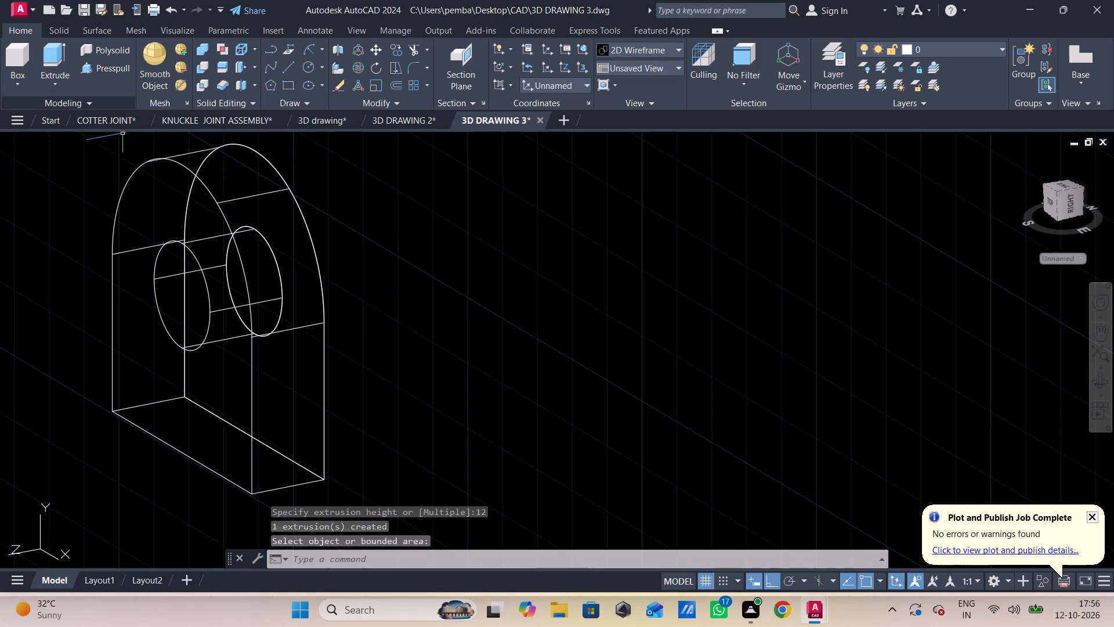
pyautogui.click(108, 63)
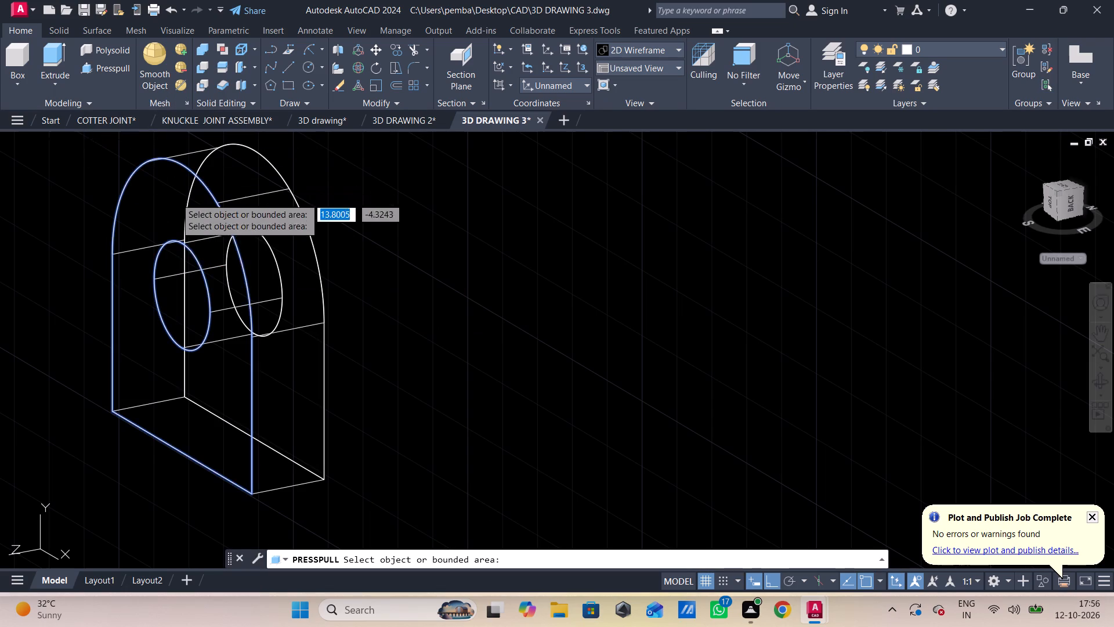
pyautogui.press('Escape')
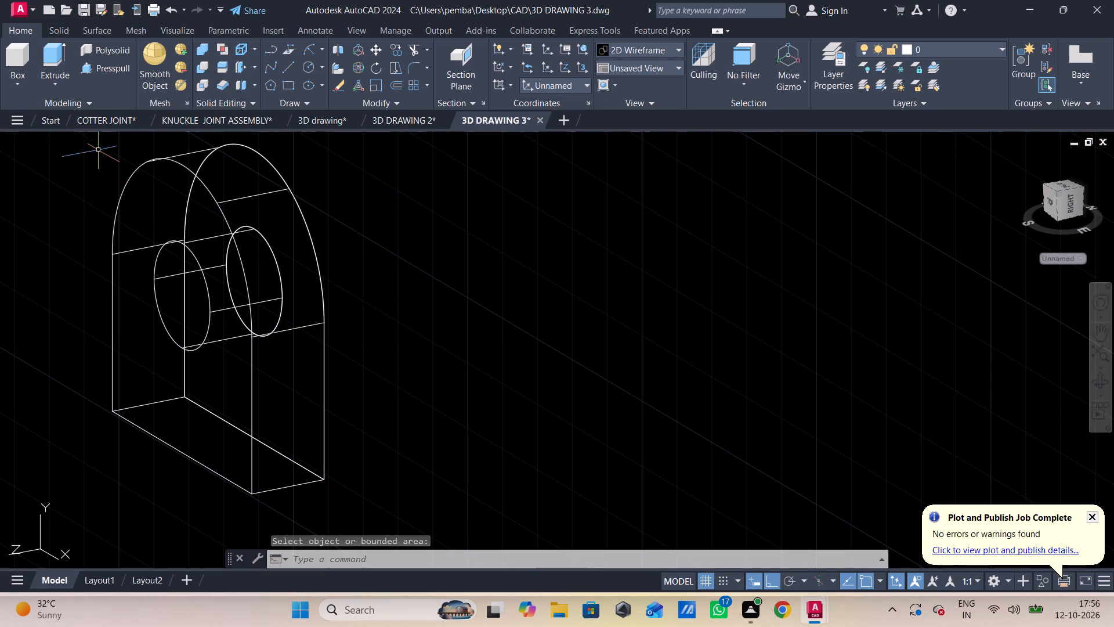
# Switch the visual style to Shades of Gray.
pyautogui.click(94, 135)
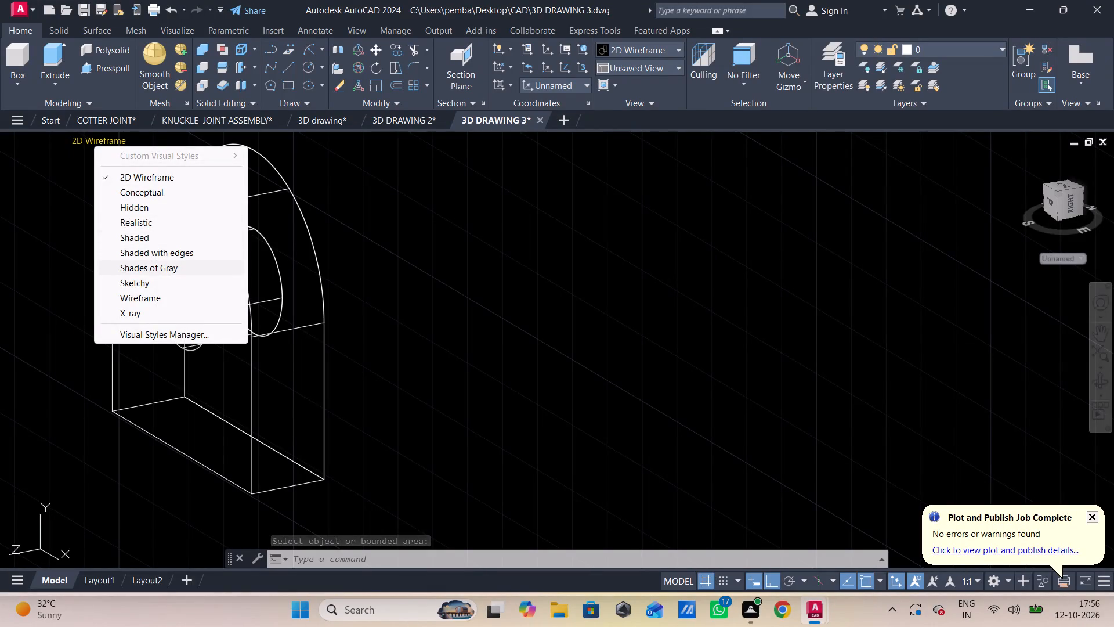
pyautogui.click(168, 274)
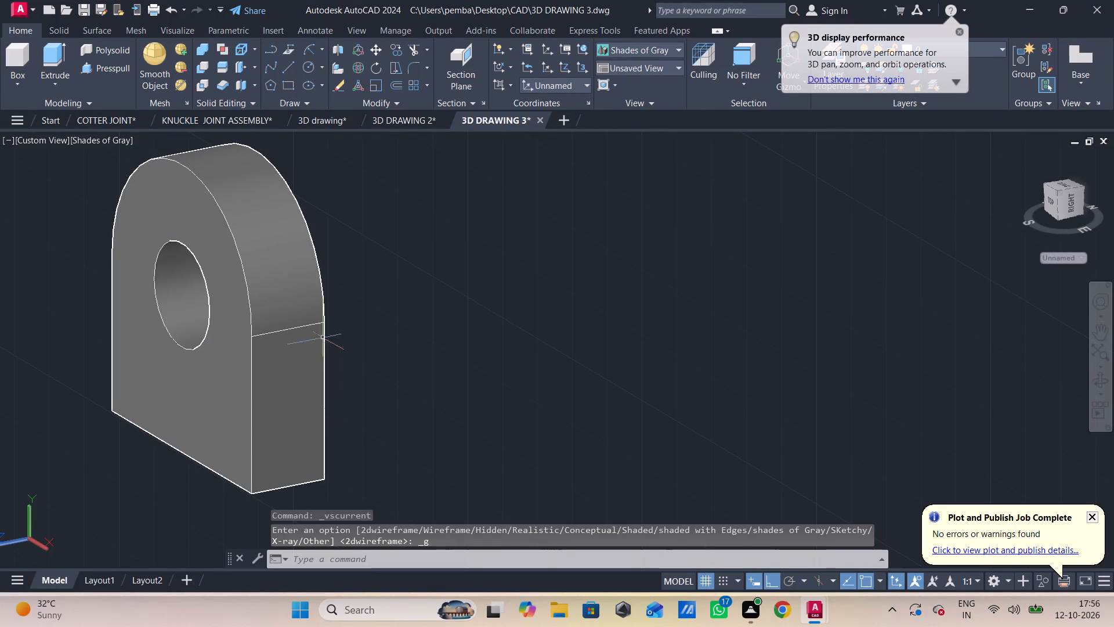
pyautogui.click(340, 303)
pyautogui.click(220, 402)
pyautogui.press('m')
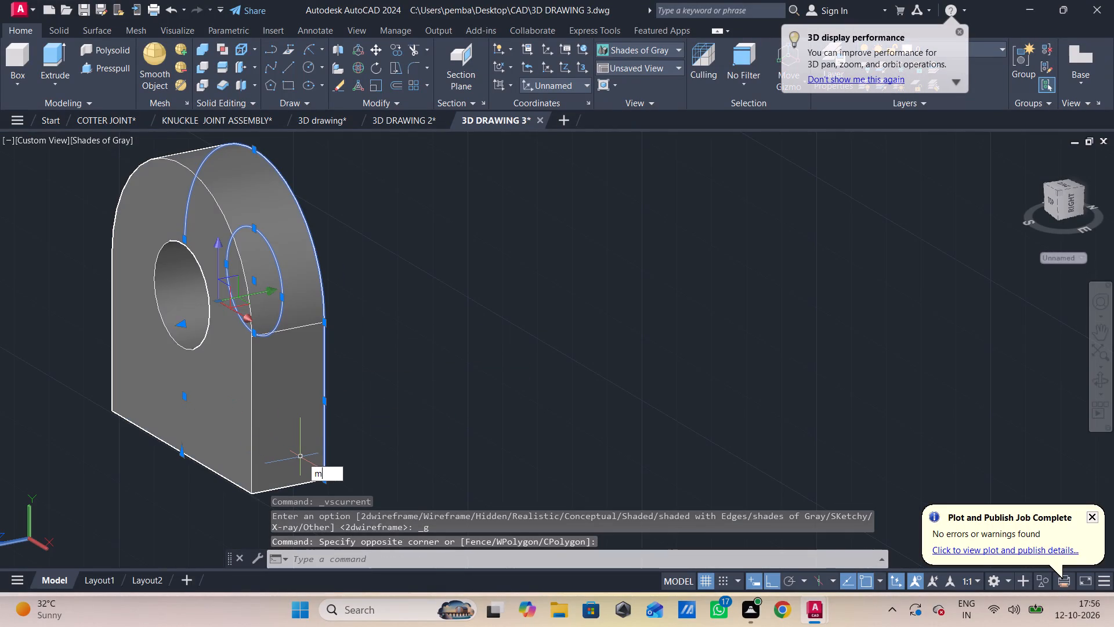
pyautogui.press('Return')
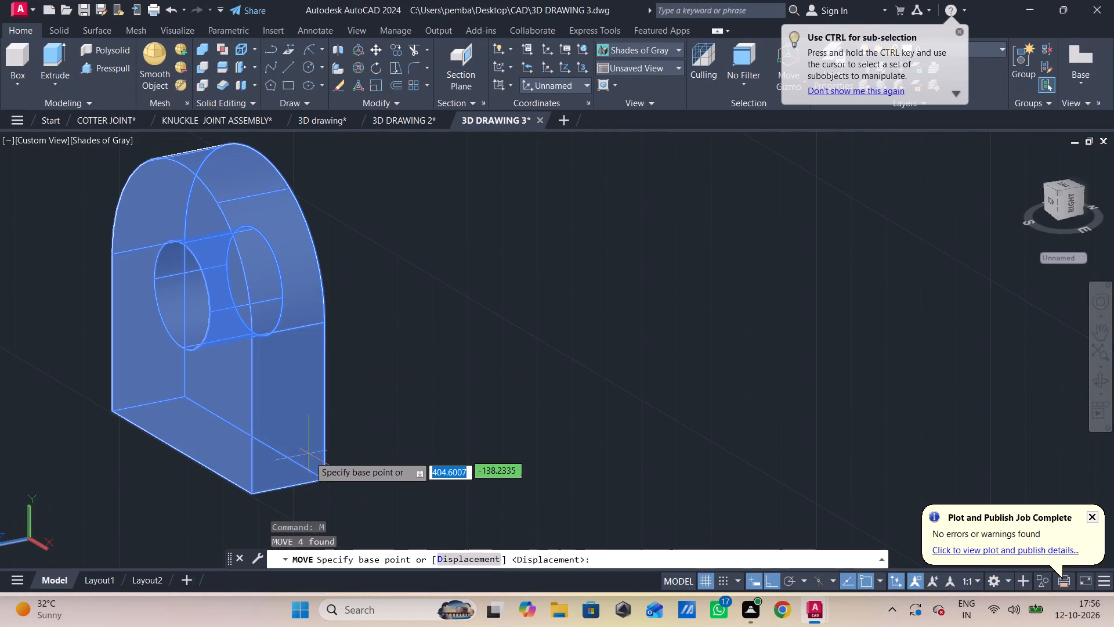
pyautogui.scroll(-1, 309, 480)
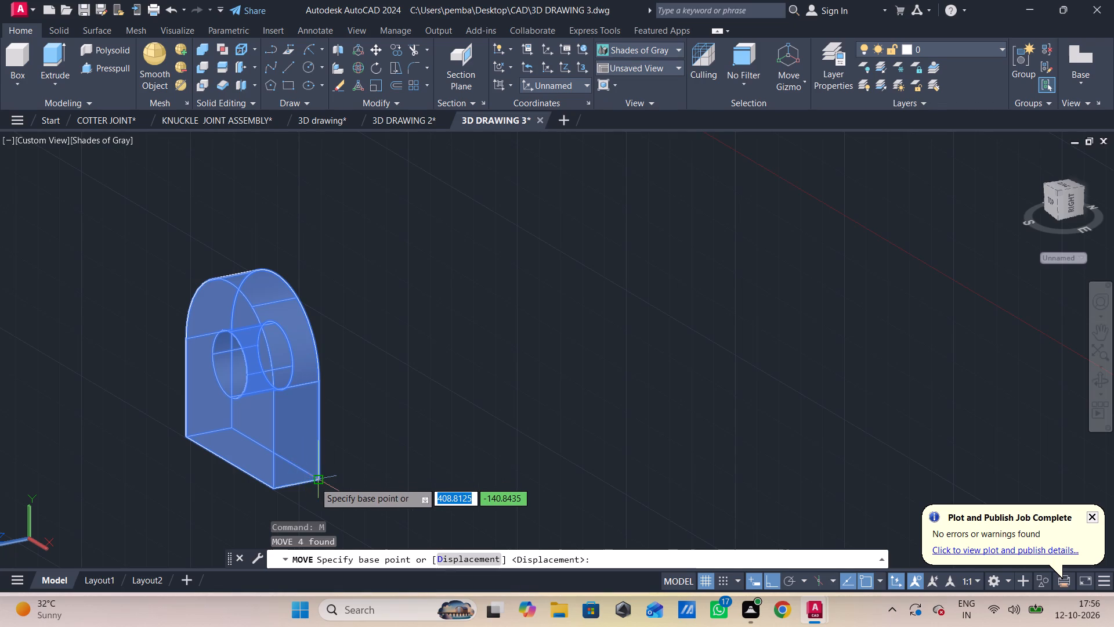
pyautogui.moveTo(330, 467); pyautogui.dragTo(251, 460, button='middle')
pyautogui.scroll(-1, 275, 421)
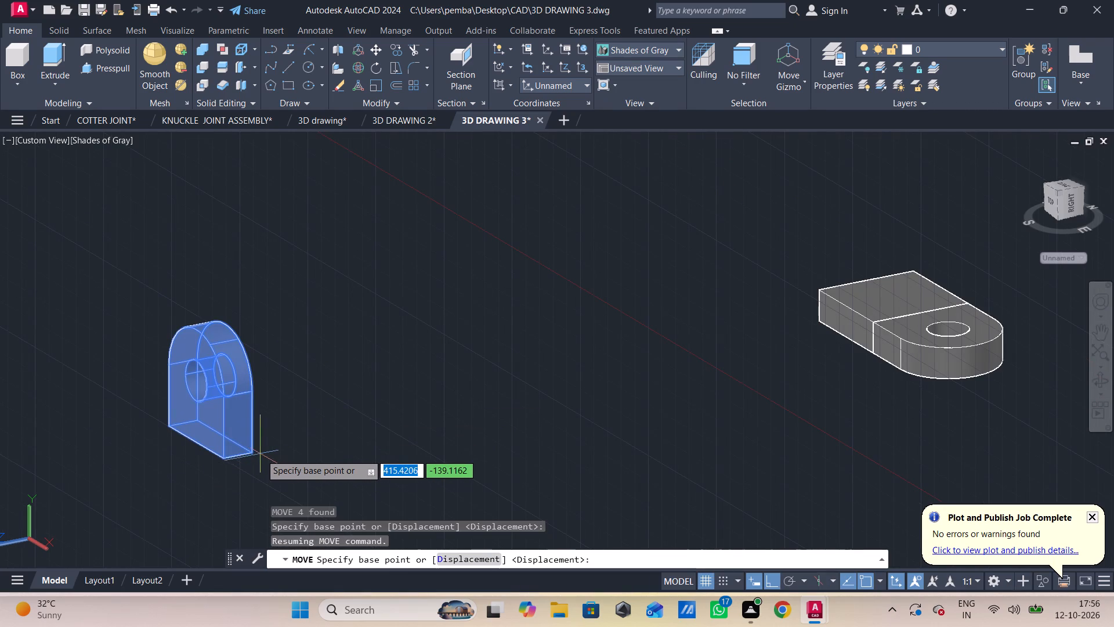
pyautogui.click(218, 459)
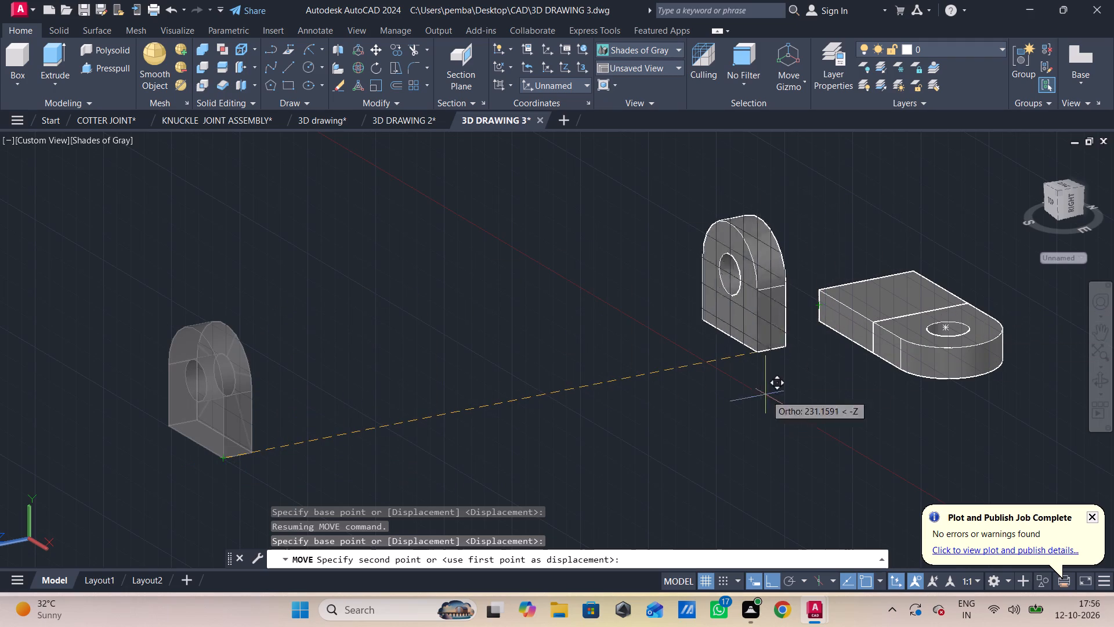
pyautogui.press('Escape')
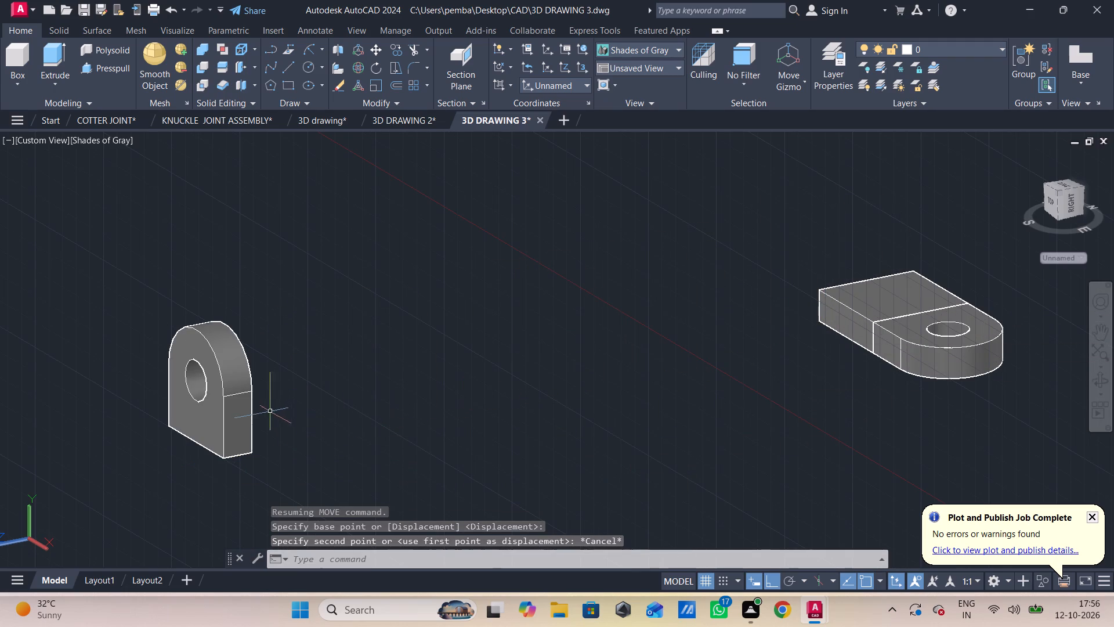
# Move the solid holed plate by its bottom outer corner onto the block's top corner, standing flush with the block's side edge.
pyautogui.press('space')
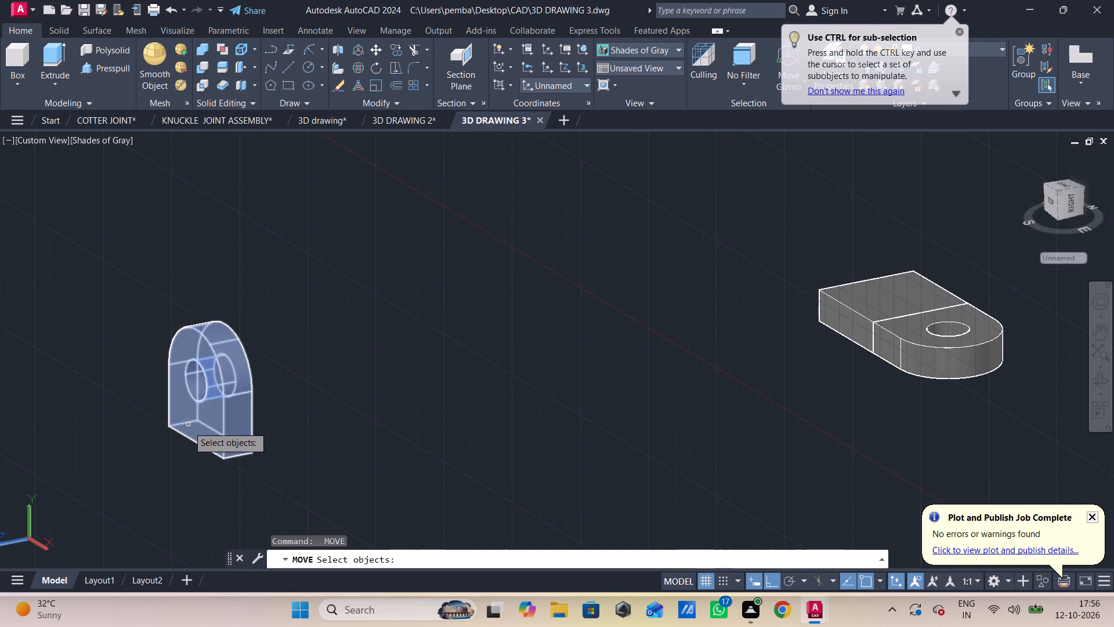
pyautogui.click(182, 426)
pyautogui.press('space')
pyautogui.click(169, 430)
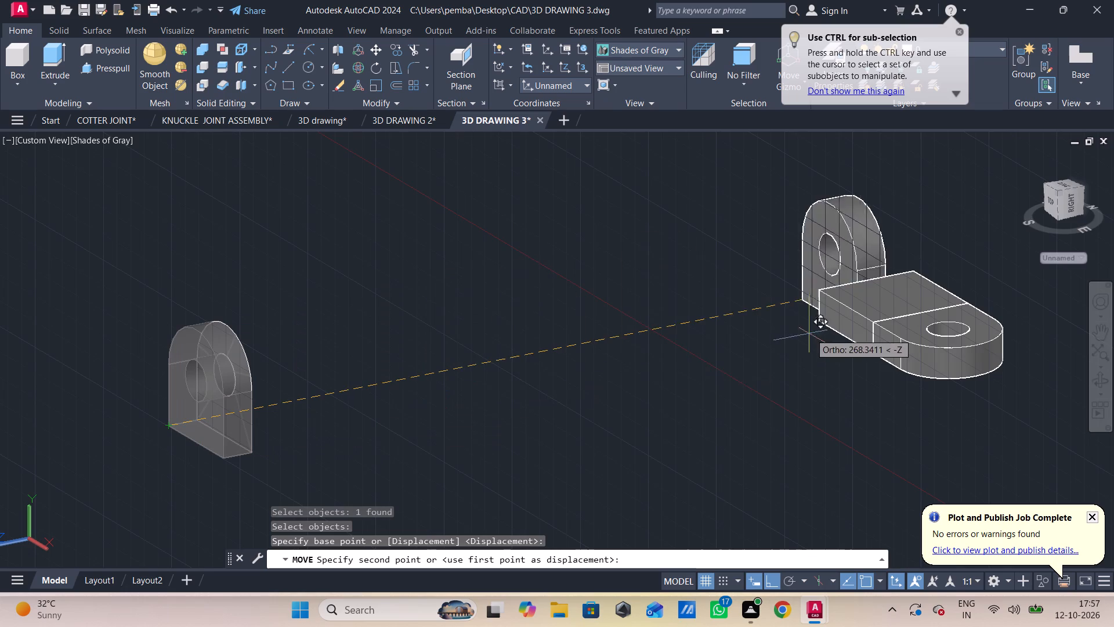
pyautogui.click(826, 296)
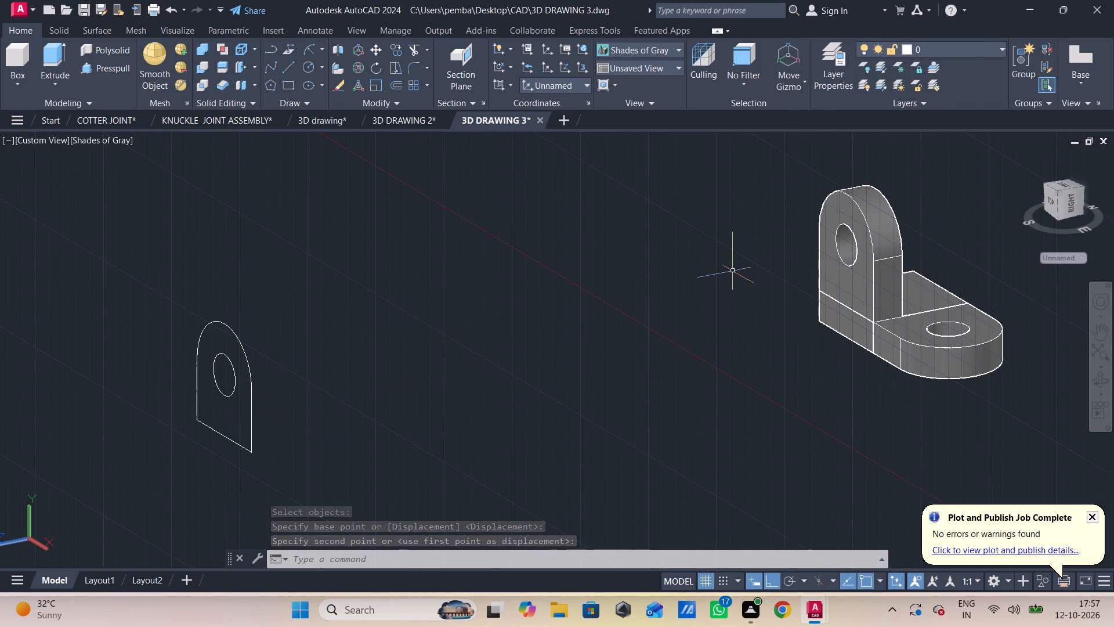
pyautogui.press('Escape')
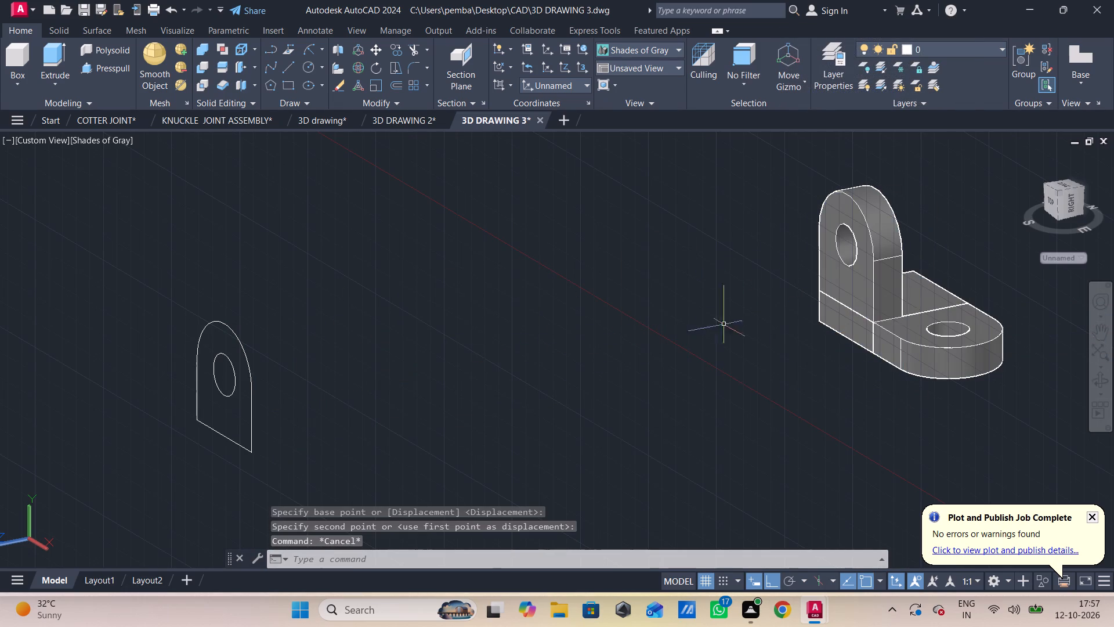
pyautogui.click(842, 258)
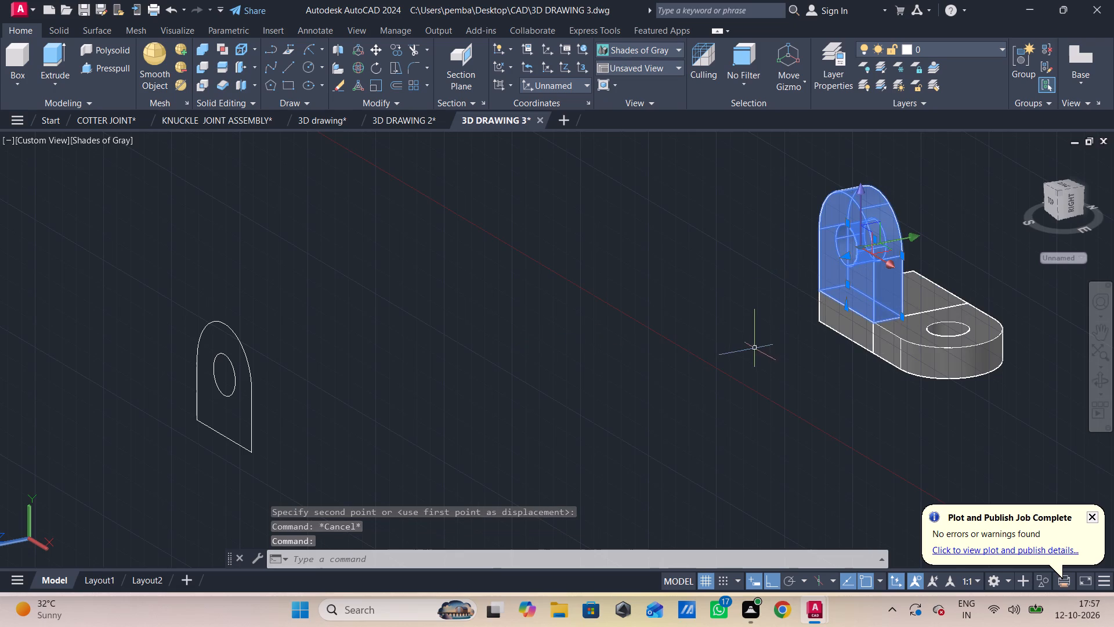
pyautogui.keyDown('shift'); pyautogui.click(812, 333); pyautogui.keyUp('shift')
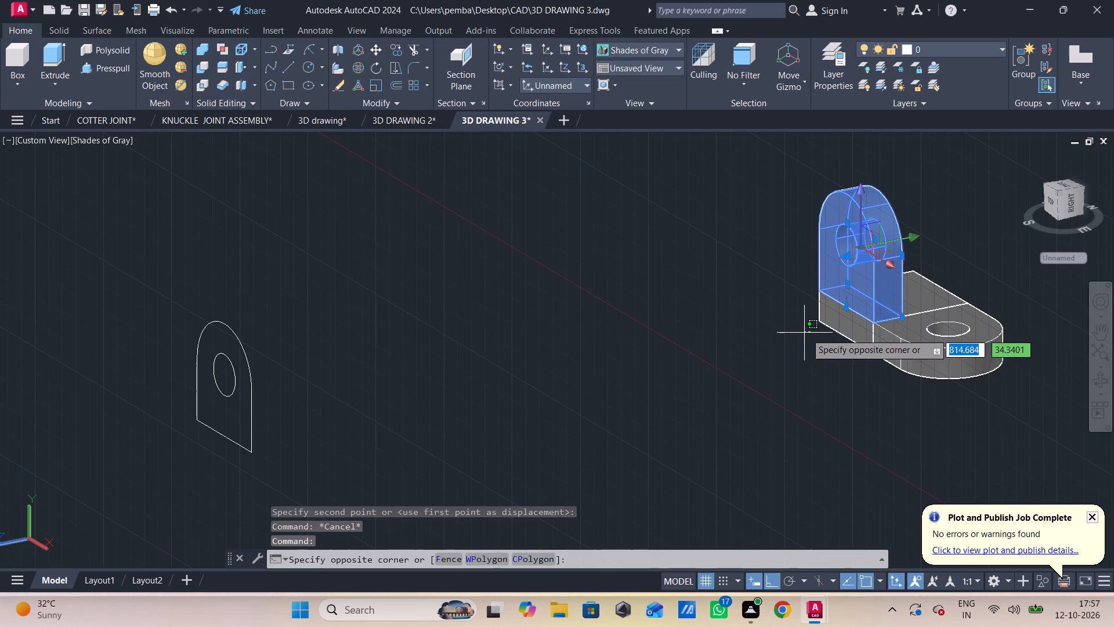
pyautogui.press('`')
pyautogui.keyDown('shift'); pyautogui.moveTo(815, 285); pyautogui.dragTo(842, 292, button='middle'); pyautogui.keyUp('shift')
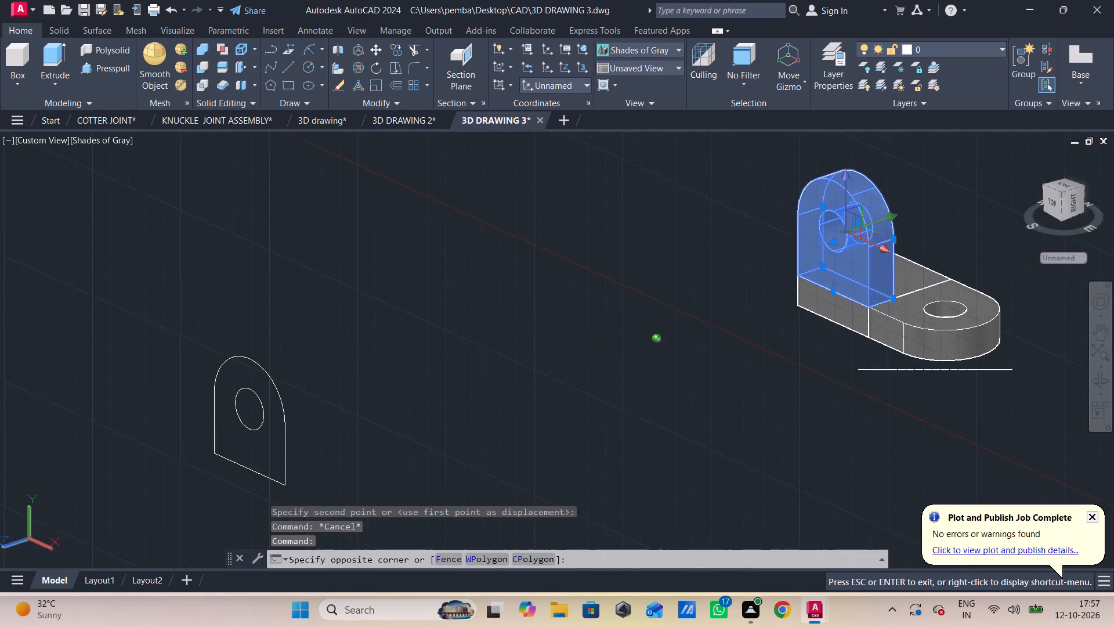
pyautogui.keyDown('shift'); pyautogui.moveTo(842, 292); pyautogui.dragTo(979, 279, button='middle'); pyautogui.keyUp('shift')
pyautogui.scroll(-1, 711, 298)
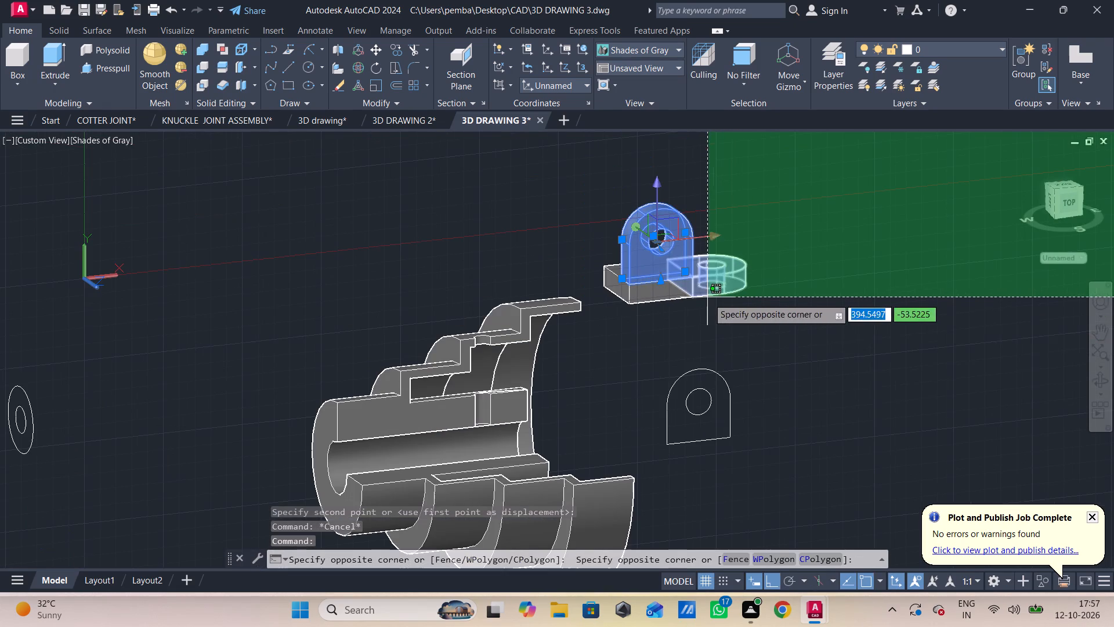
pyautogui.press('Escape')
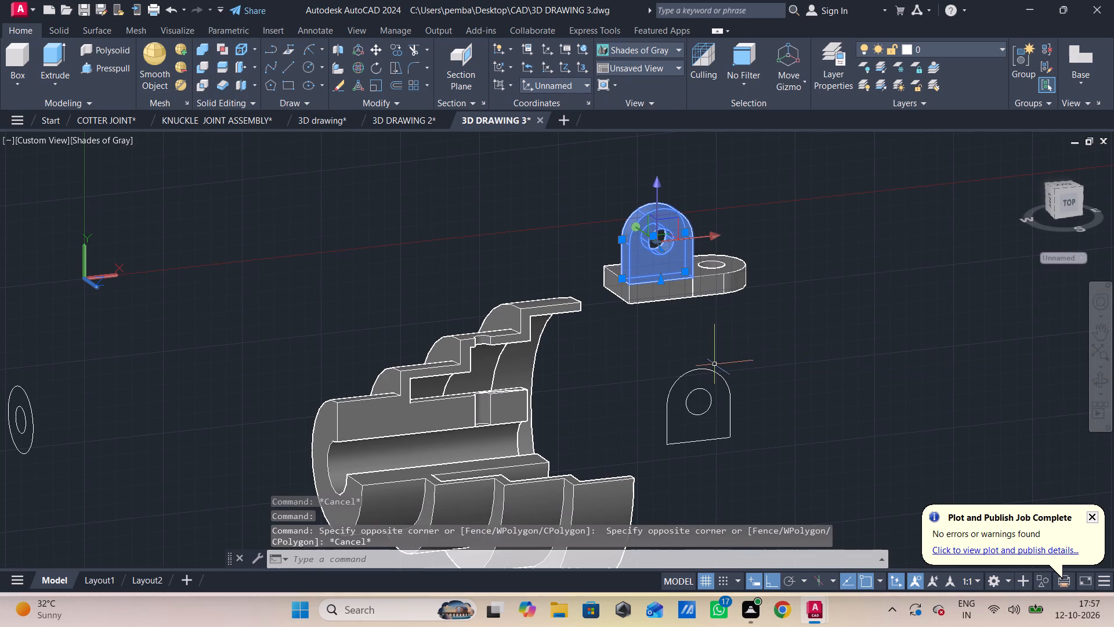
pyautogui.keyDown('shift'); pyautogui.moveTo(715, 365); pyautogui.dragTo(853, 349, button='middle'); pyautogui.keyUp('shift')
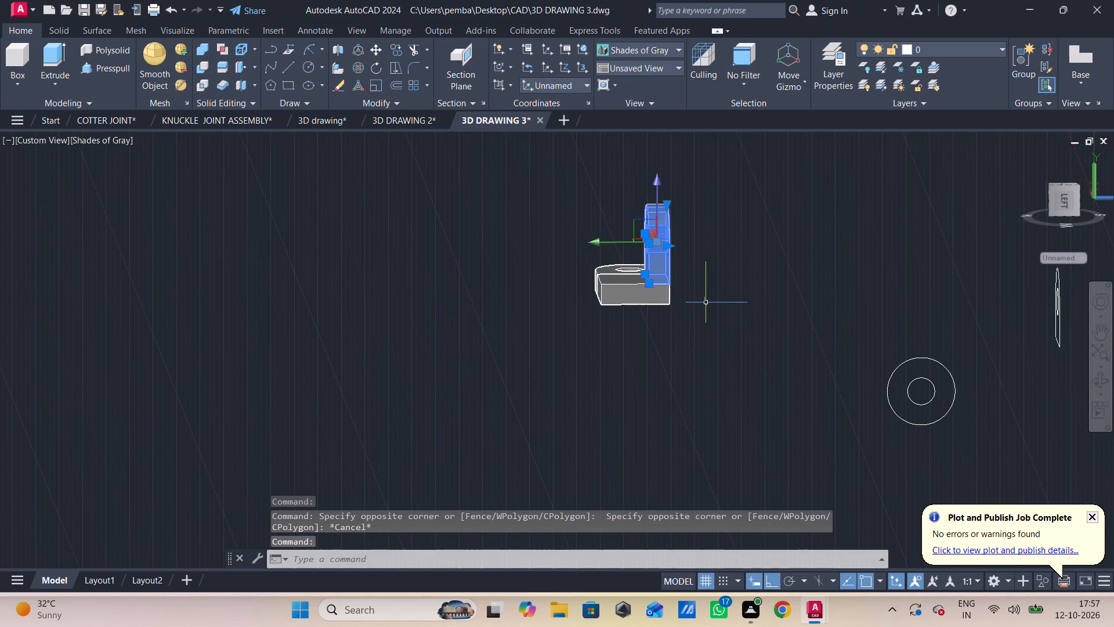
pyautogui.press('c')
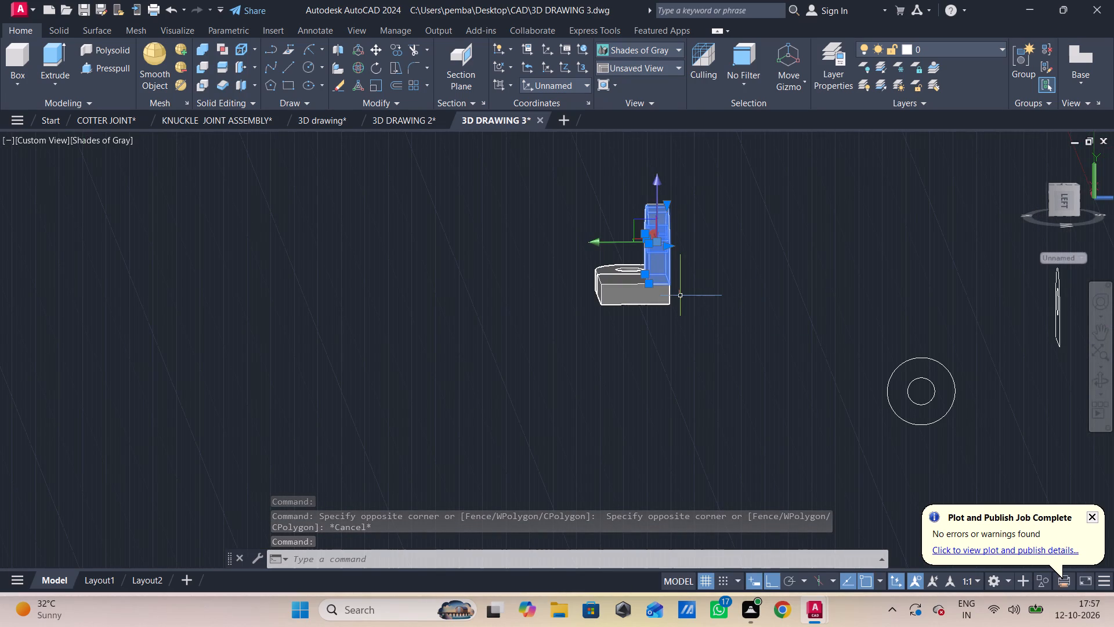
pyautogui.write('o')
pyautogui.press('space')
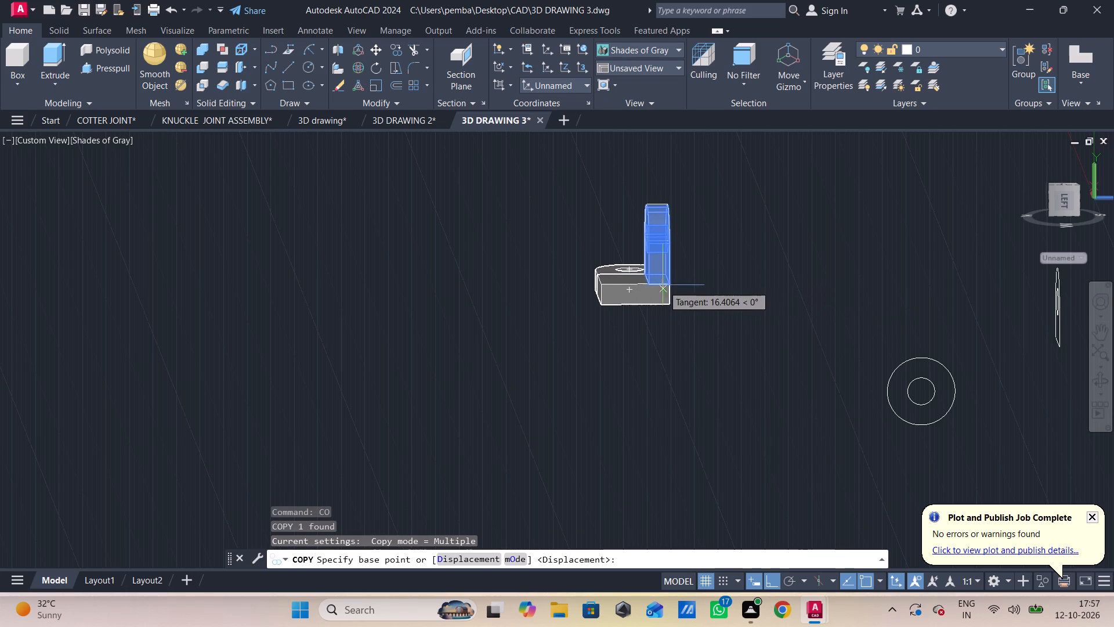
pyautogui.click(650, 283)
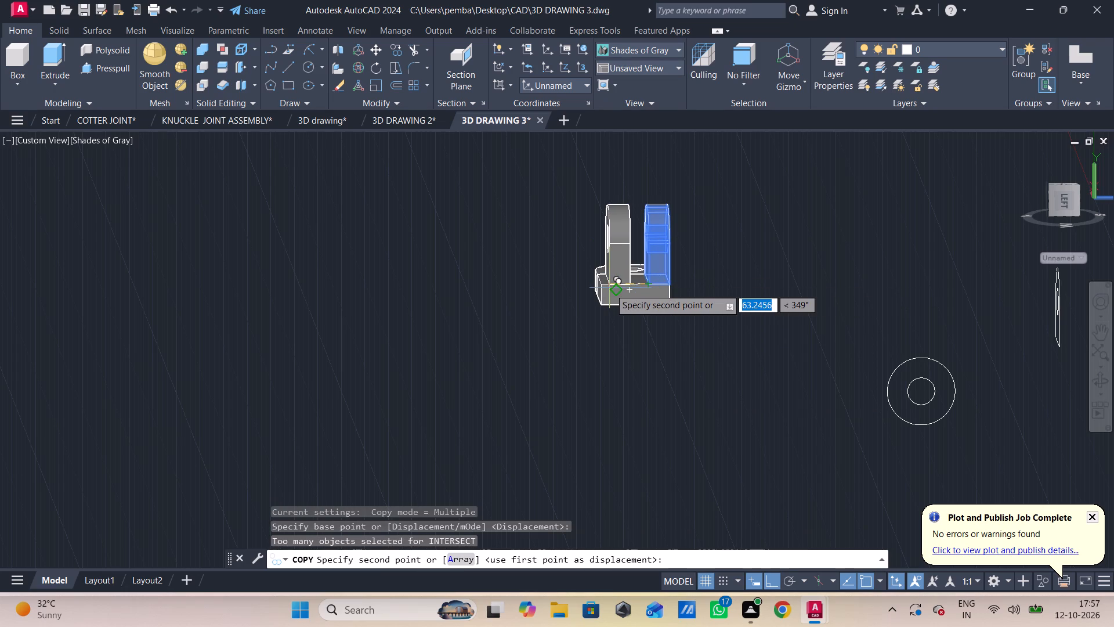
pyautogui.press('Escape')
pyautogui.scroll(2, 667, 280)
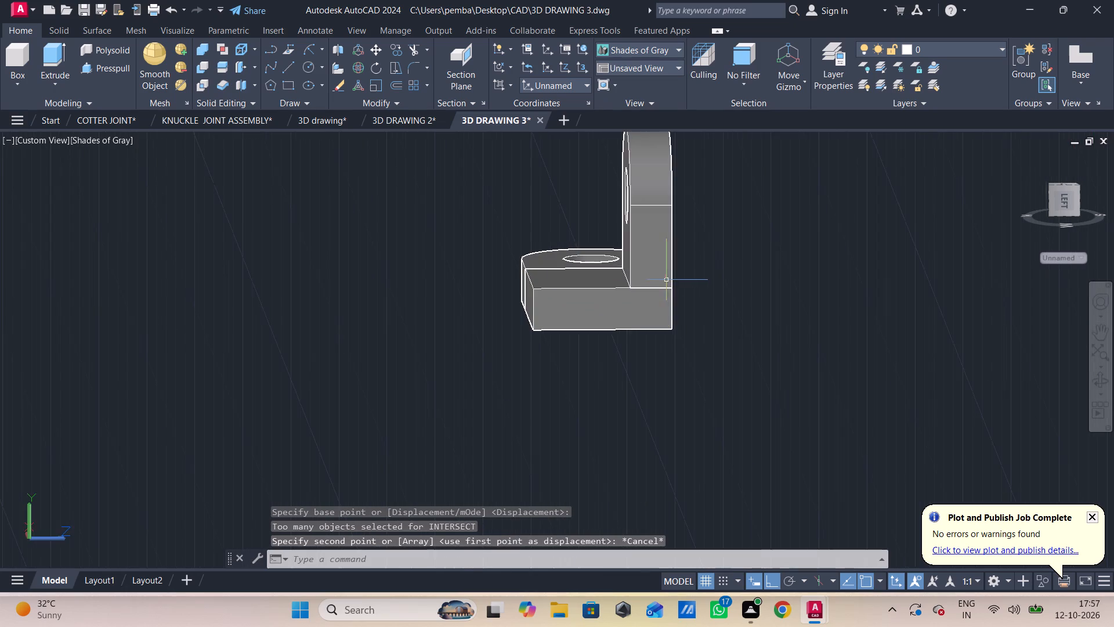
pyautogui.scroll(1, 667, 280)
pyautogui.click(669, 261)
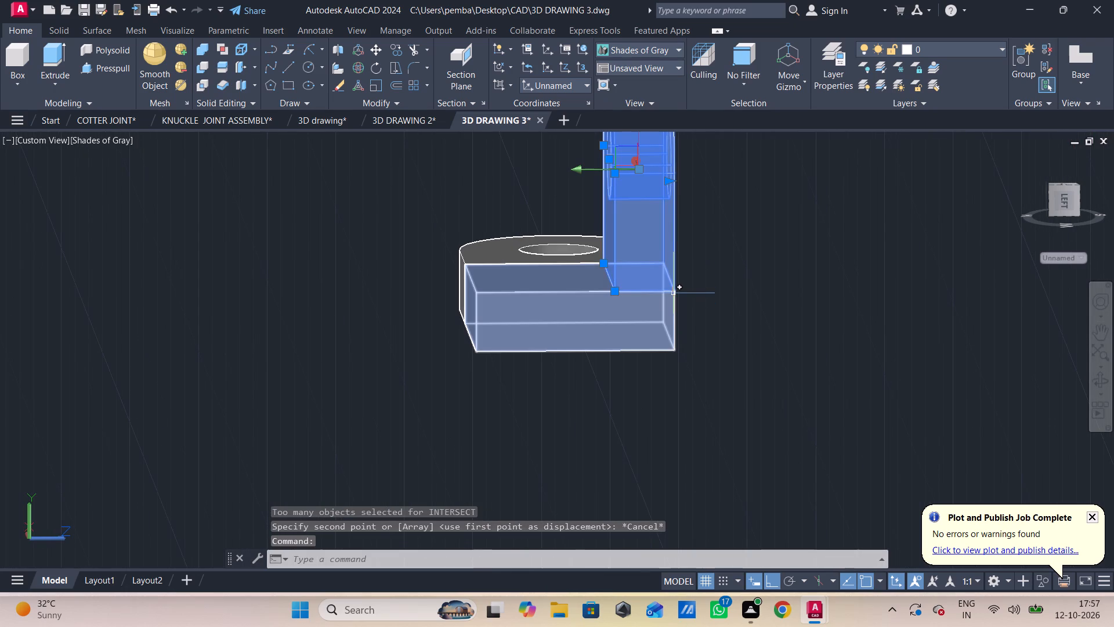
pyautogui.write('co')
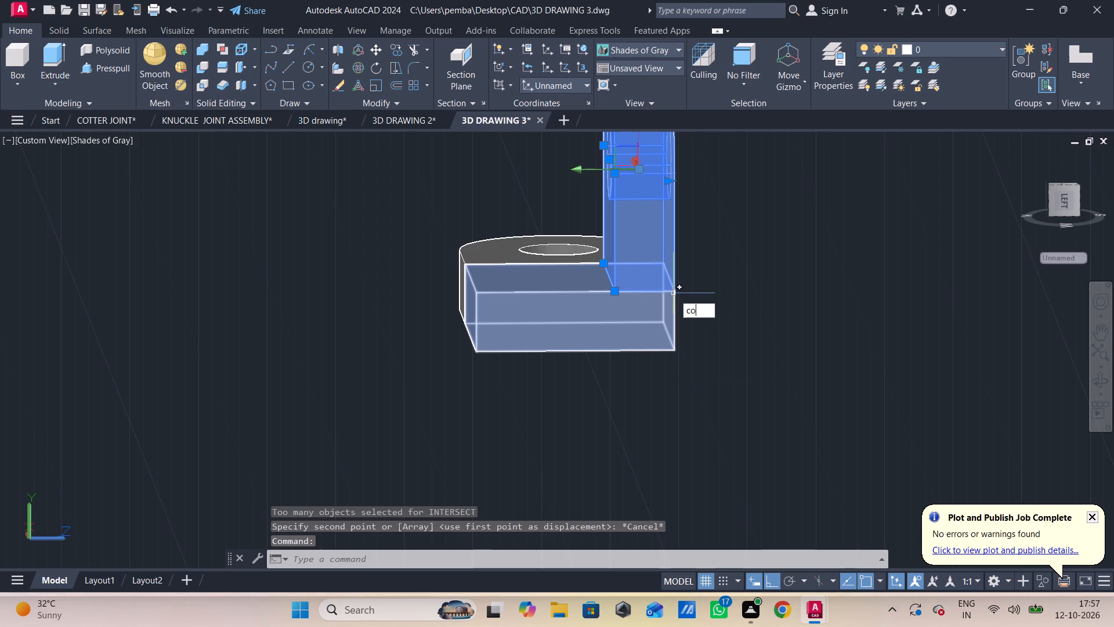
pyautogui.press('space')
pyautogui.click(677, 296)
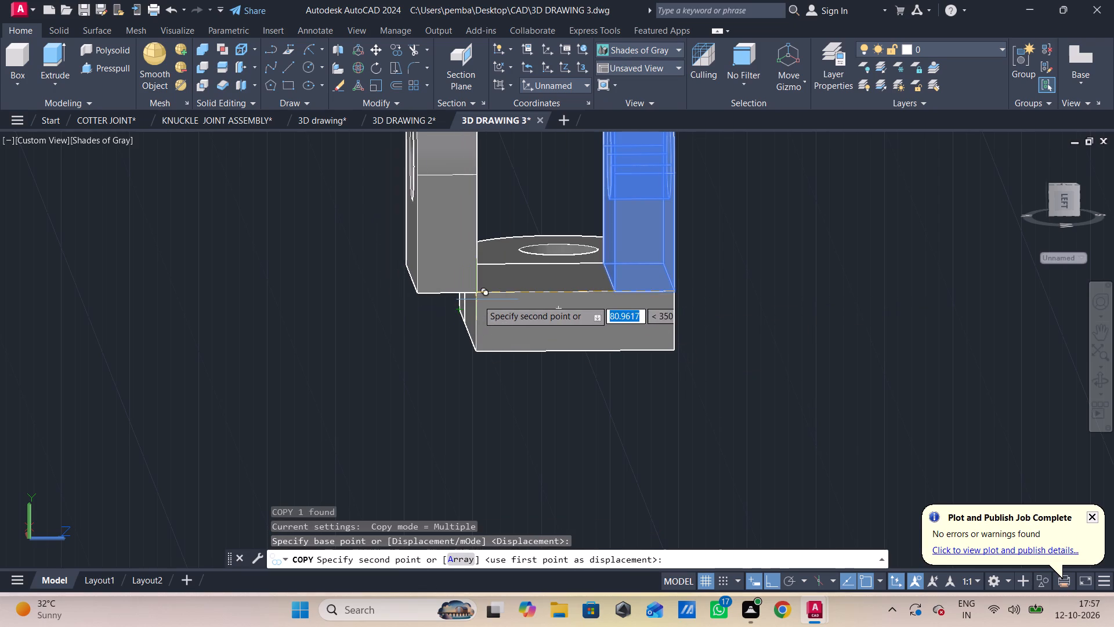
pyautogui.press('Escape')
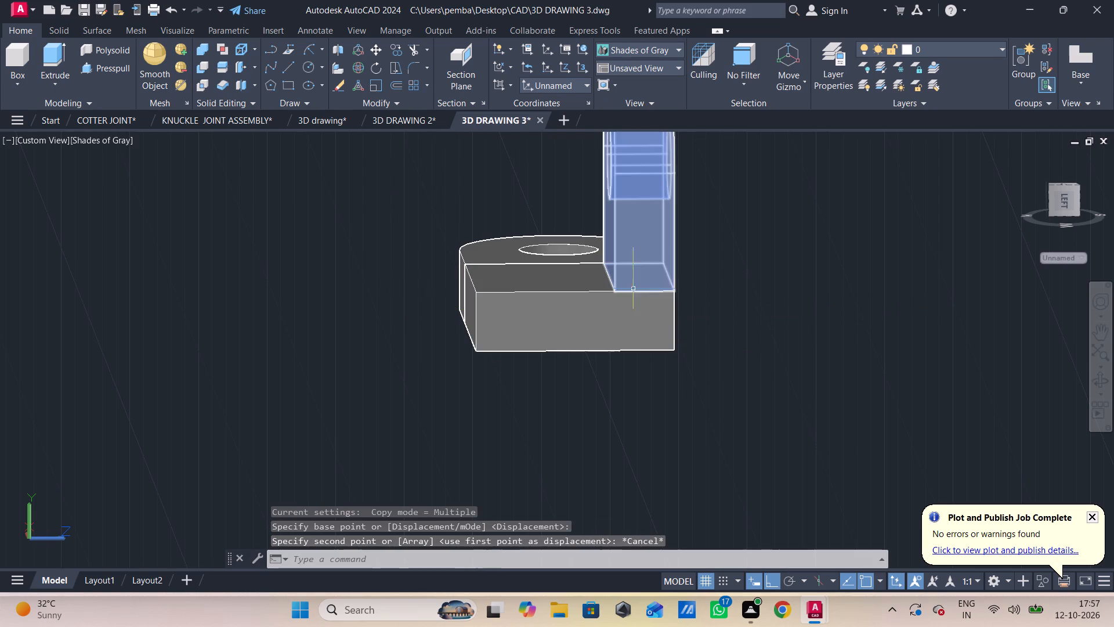
# Copy the upright plate from its inner bottom corner to the block's opposite top corner, placing a second plate flush with that side.
pyautogui.click(631, 270)
pyautogui.press('c')
pyautogui.press('o')
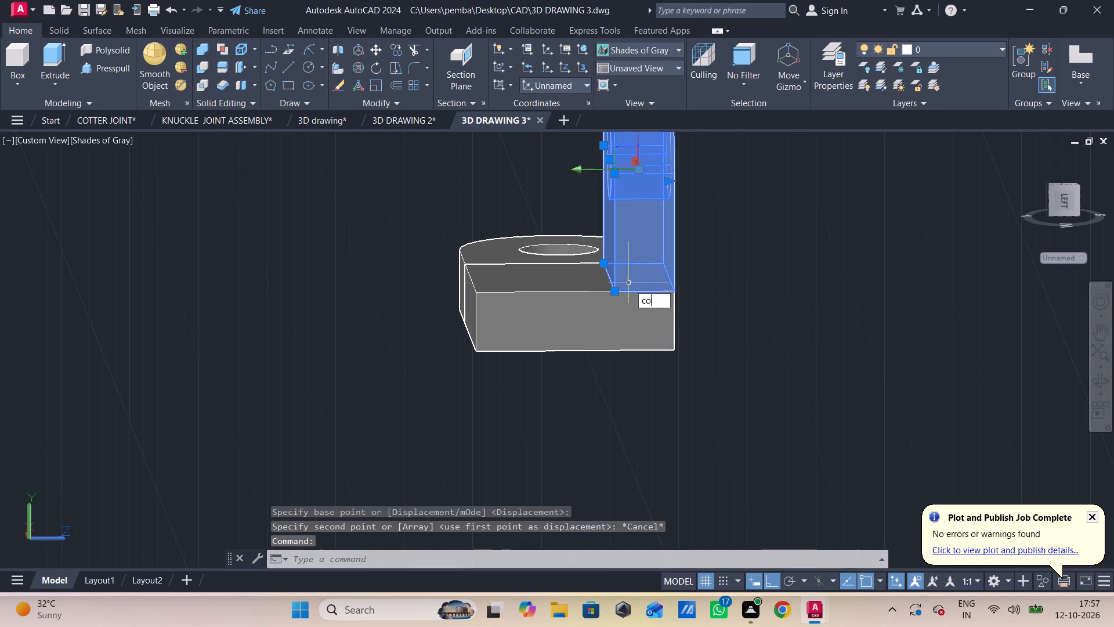
pyautogui.press('space')
pyautogui.click(616, 291)
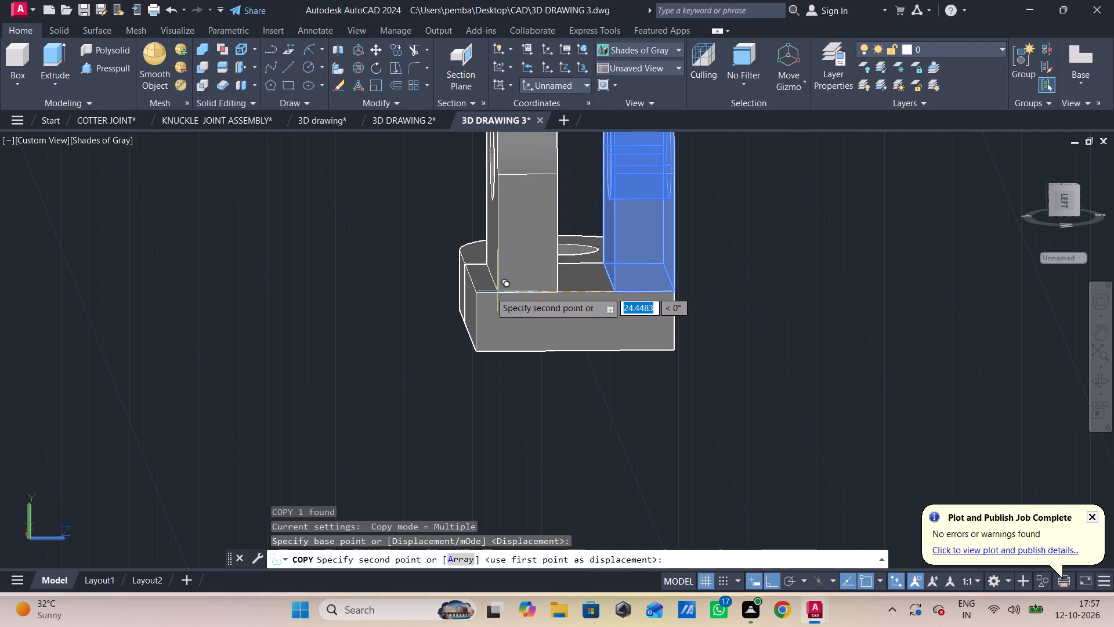
pyautogui.click(473, 291)
pyautogui.press('Escape')
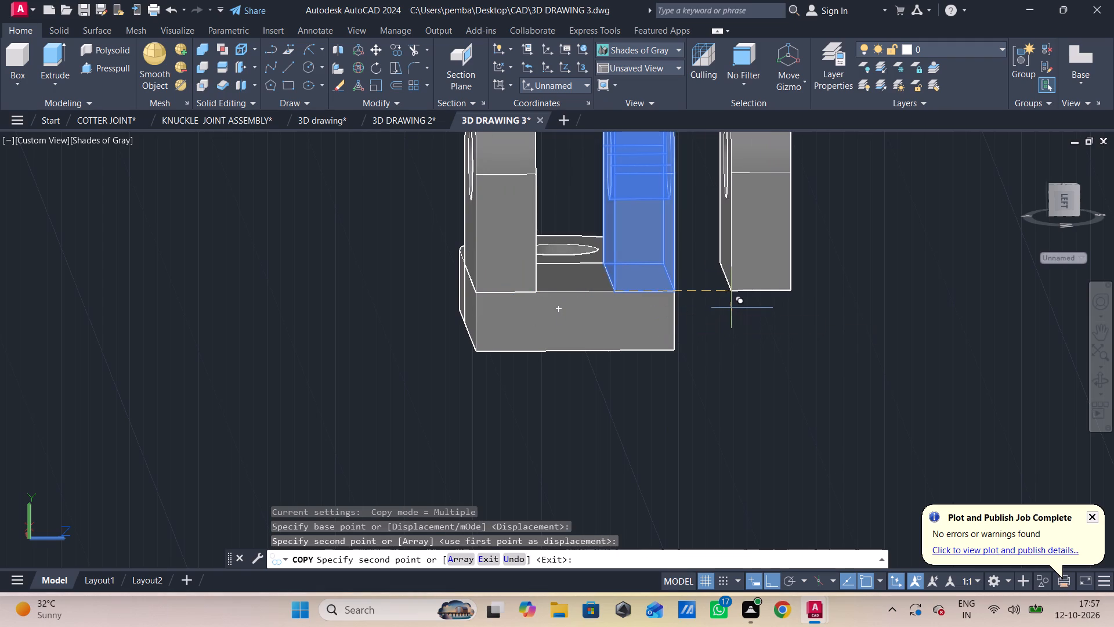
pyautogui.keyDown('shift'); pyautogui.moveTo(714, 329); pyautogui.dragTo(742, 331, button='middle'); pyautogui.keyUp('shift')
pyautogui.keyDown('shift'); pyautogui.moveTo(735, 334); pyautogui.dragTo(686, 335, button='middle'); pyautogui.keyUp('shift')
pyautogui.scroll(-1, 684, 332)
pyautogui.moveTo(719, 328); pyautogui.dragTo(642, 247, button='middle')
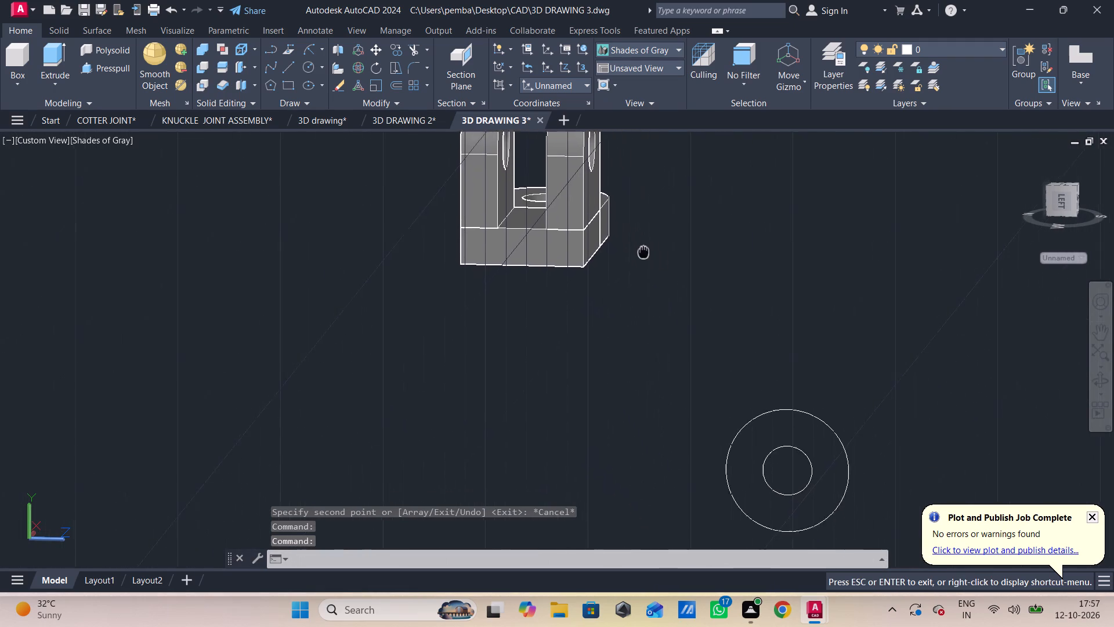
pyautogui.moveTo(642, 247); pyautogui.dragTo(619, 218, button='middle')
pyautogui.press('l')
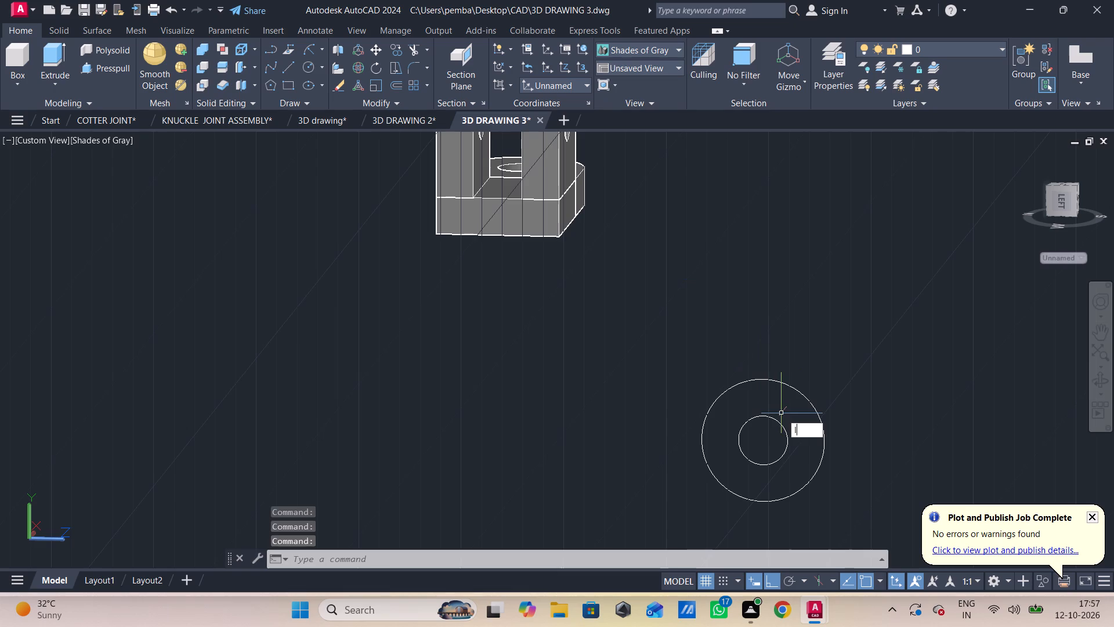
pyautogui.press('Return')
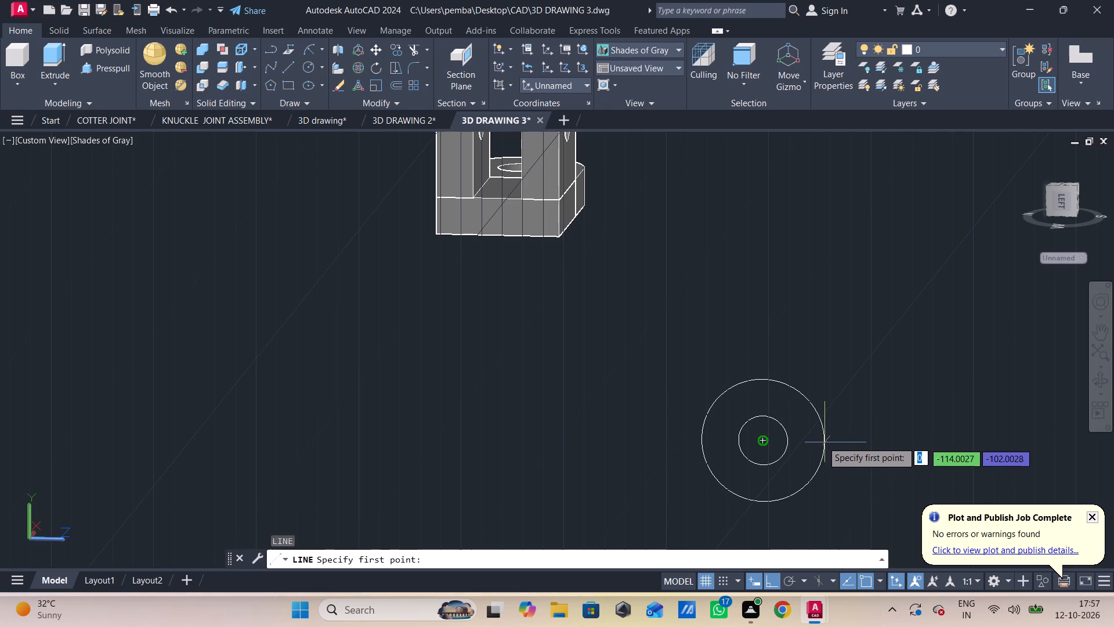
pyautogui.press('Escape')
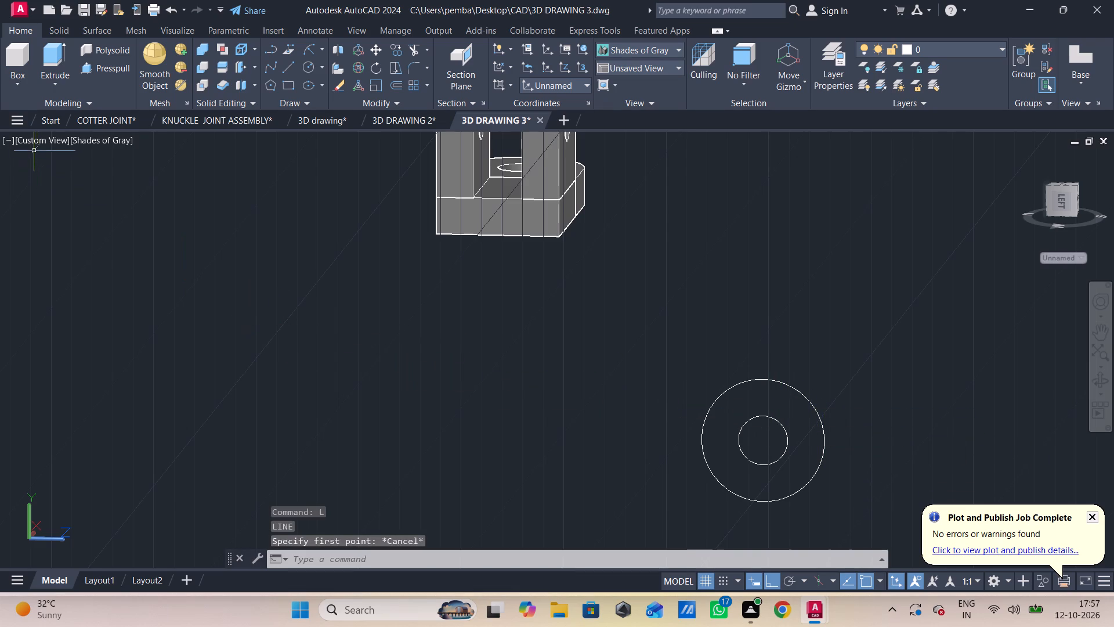
# Switch the model to the Left view.
pyautogui.click(34, 145)
pyautogui.click(62, 208)
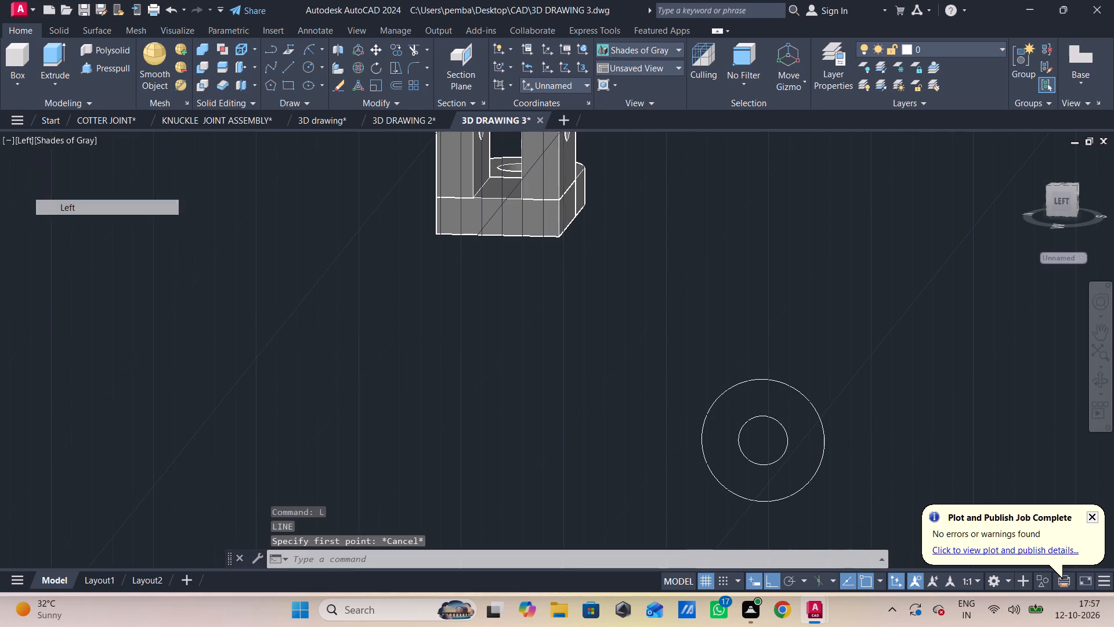
# Delete the leftover objects seen edge-on as a vertical line between the two concentric circles and the stepped curved solid.
pyautogui.click(600, 398)
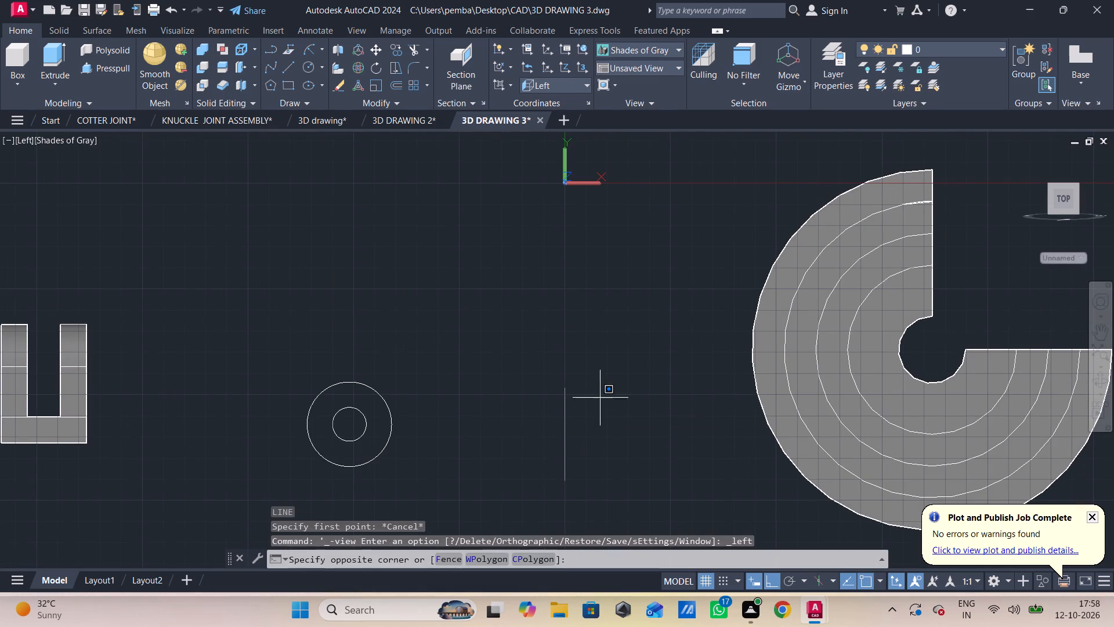
pyautogui.click(465, 471)
pyautogui.press('Delete')
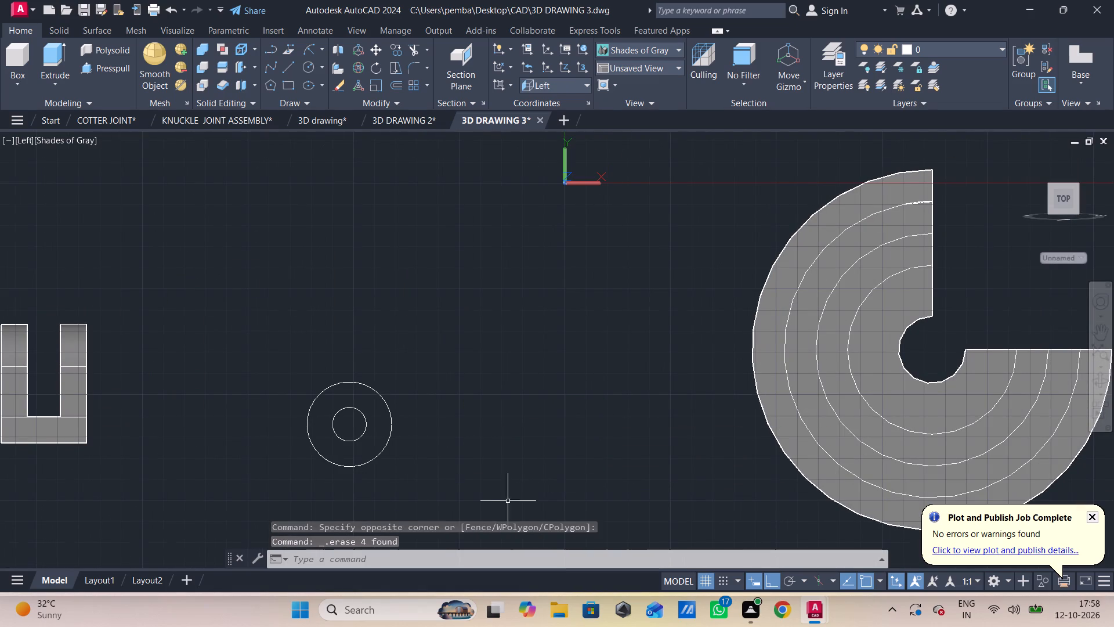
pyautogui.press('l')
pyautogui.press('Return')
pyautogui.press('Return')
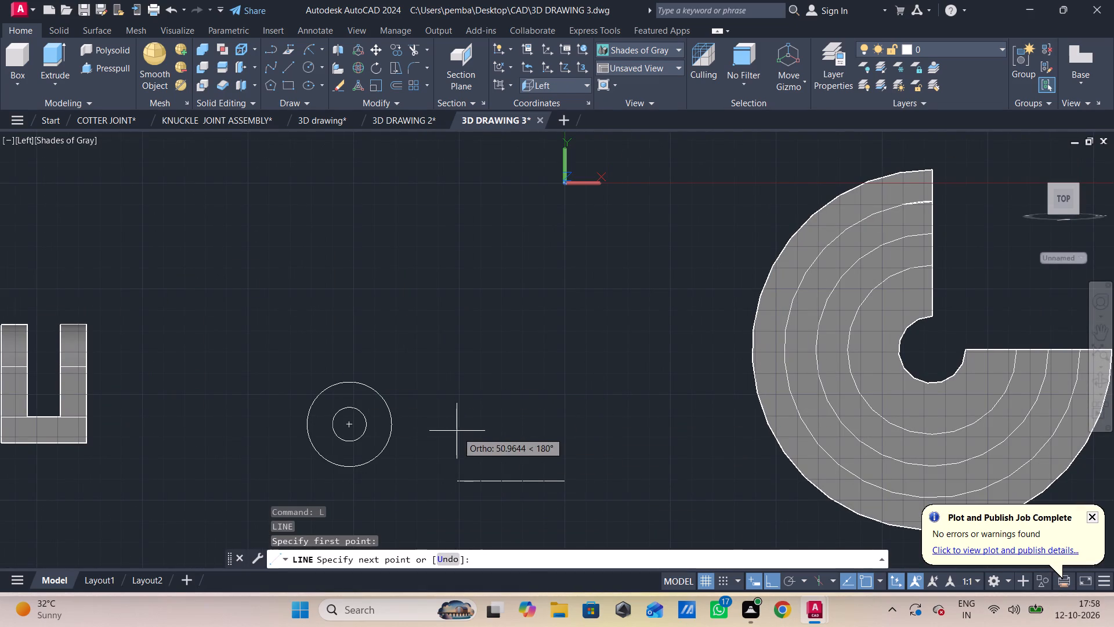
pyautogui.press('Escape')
# Draw a vertical line 24 long downward from the right quadrant of the outer concentric circle.
pyautogui.press('l')
pyautogui.press('Return')
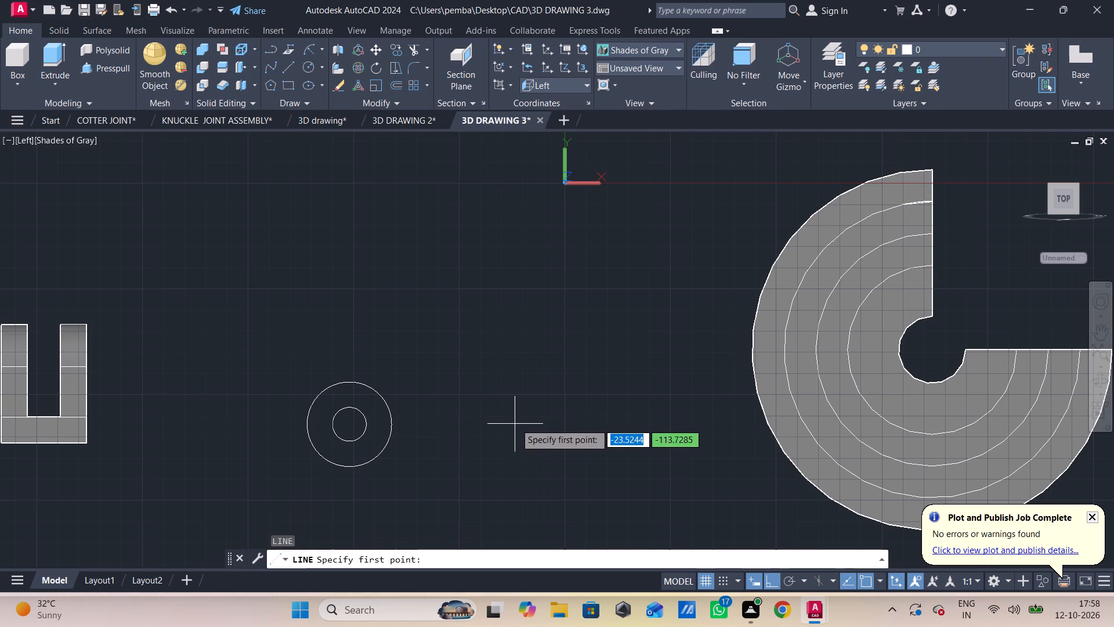
pyautogui.click(393, 427)
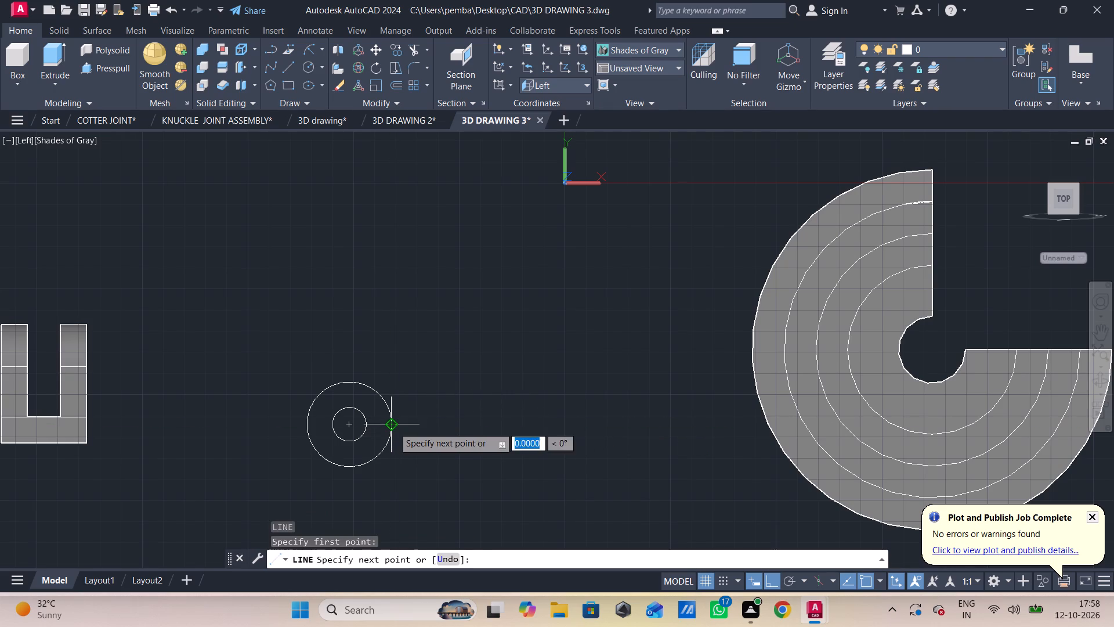
pyautogui.write('24')
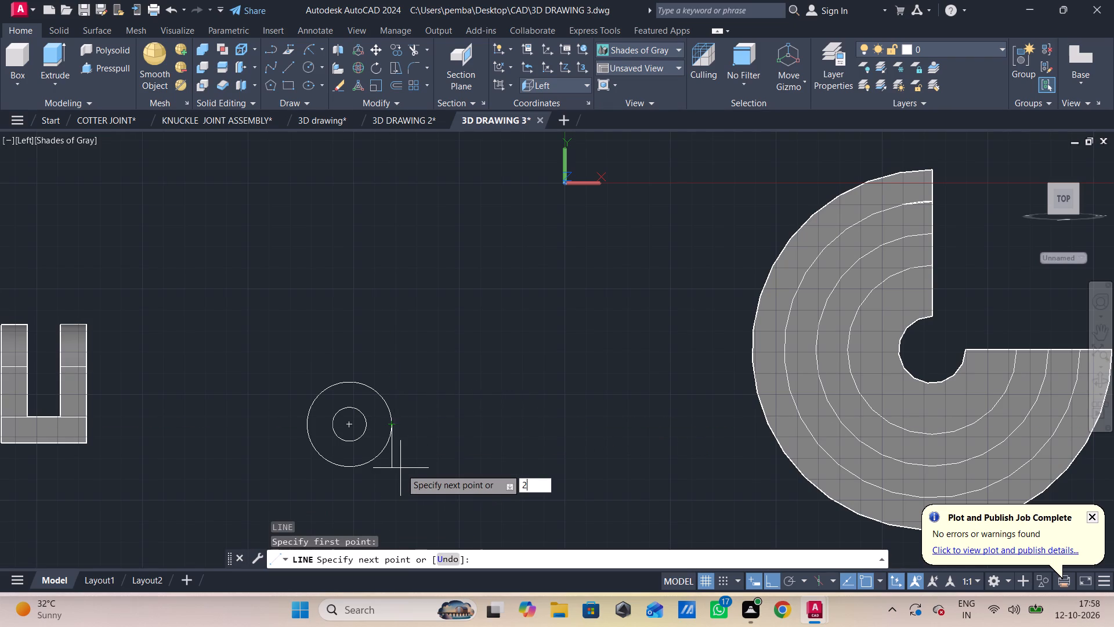
pyautogui.press('Return')
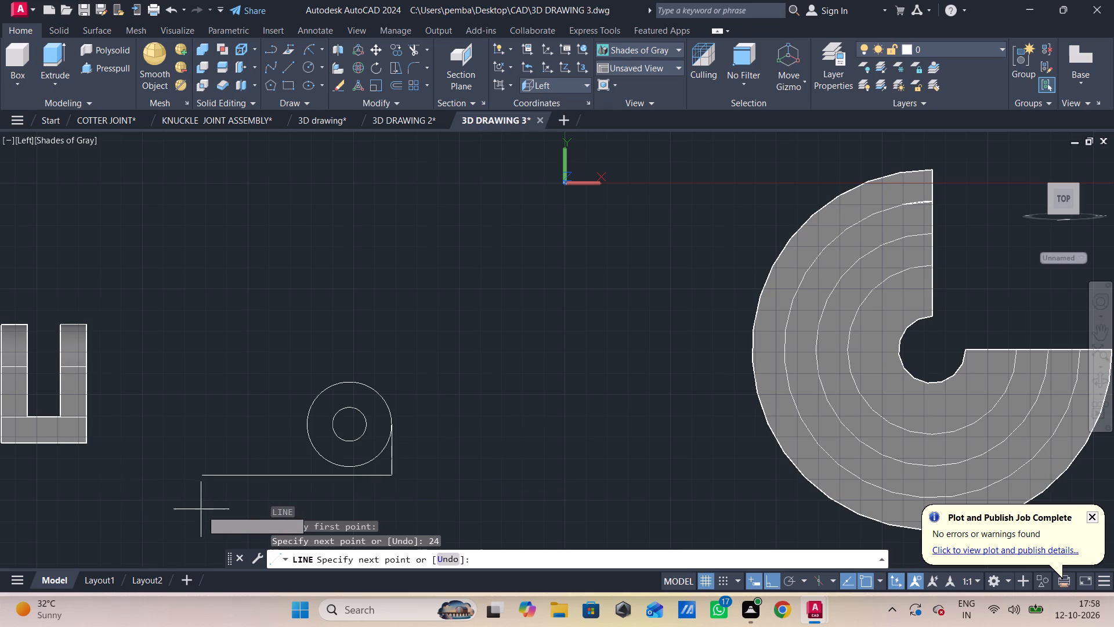
pyautogui.press('Escape')
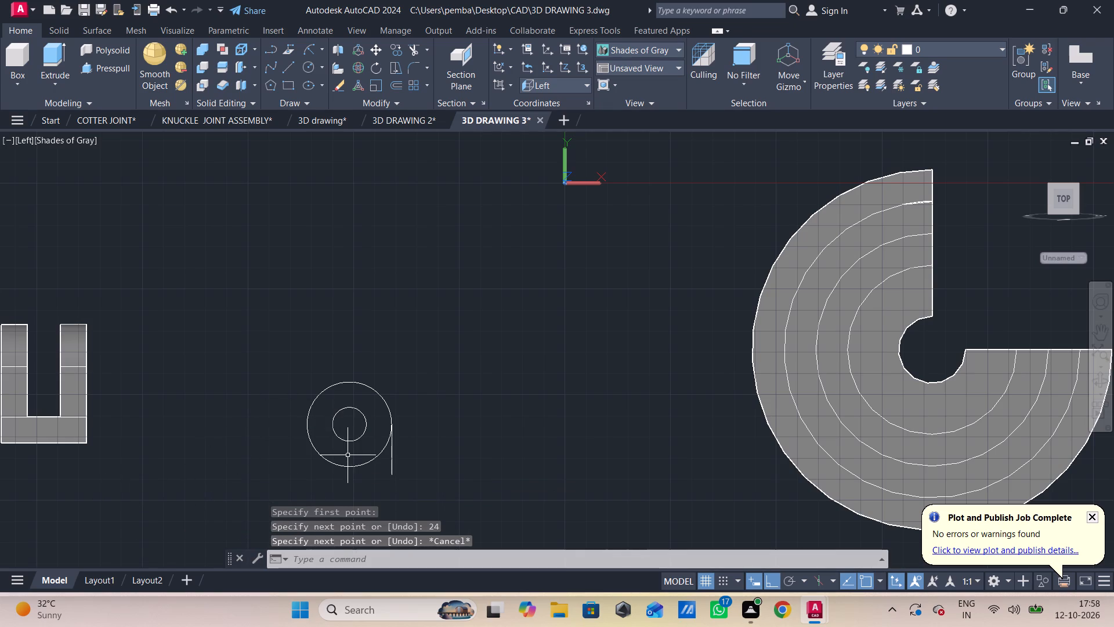
# Draw a line 24 down from the outer circle's left quadrant, continuing across to the lower end of the opposite vertical line.
pyautogui.press('l')
pyautogui.press('space')
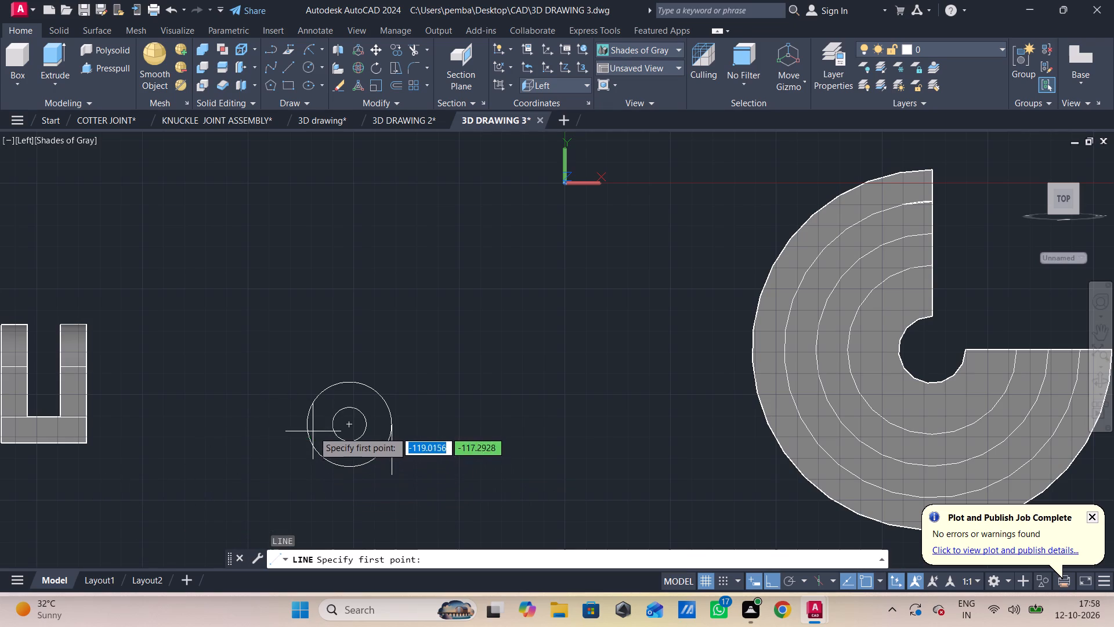
pyautogui.click(311, 425)
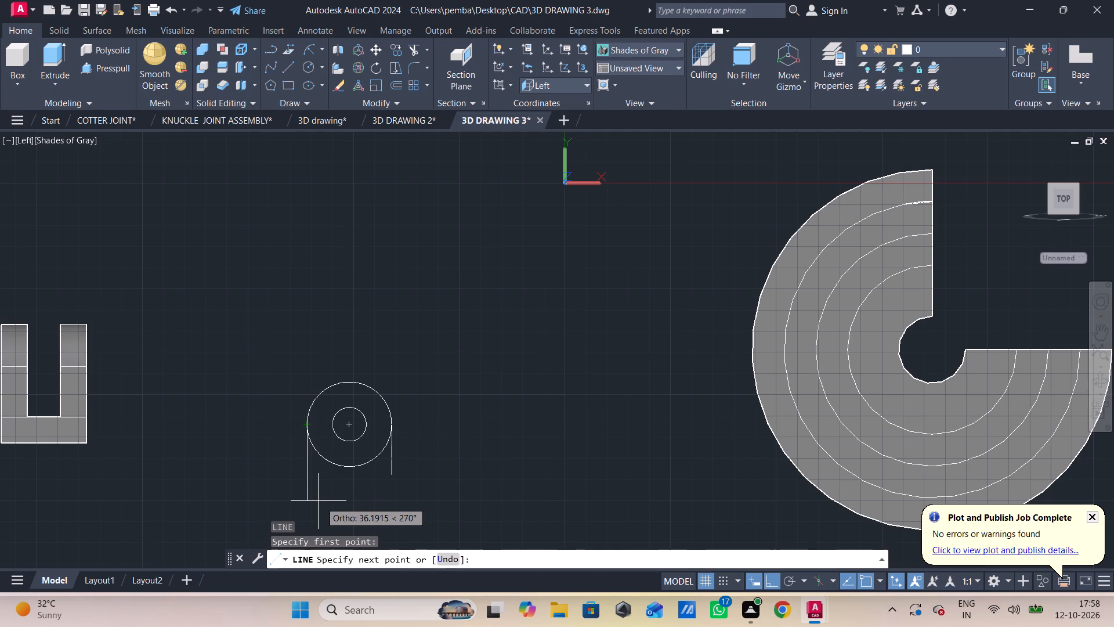
pyautogui.write('24')
pyautogui.press('Return')
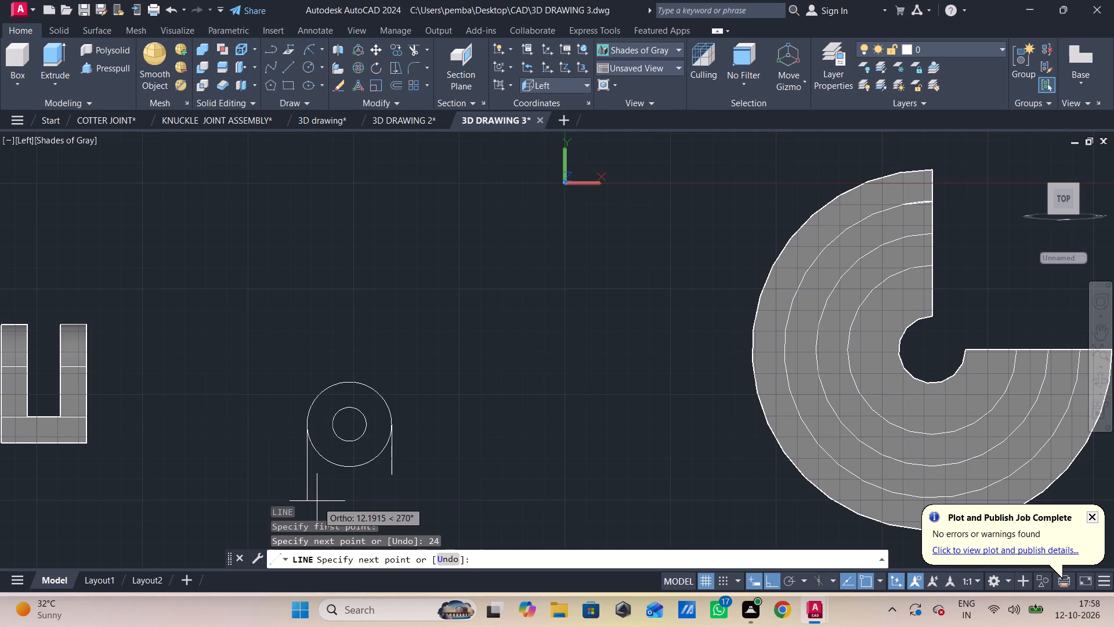
pyautogui.click(393, 476)
pyautogui.press('Escape')
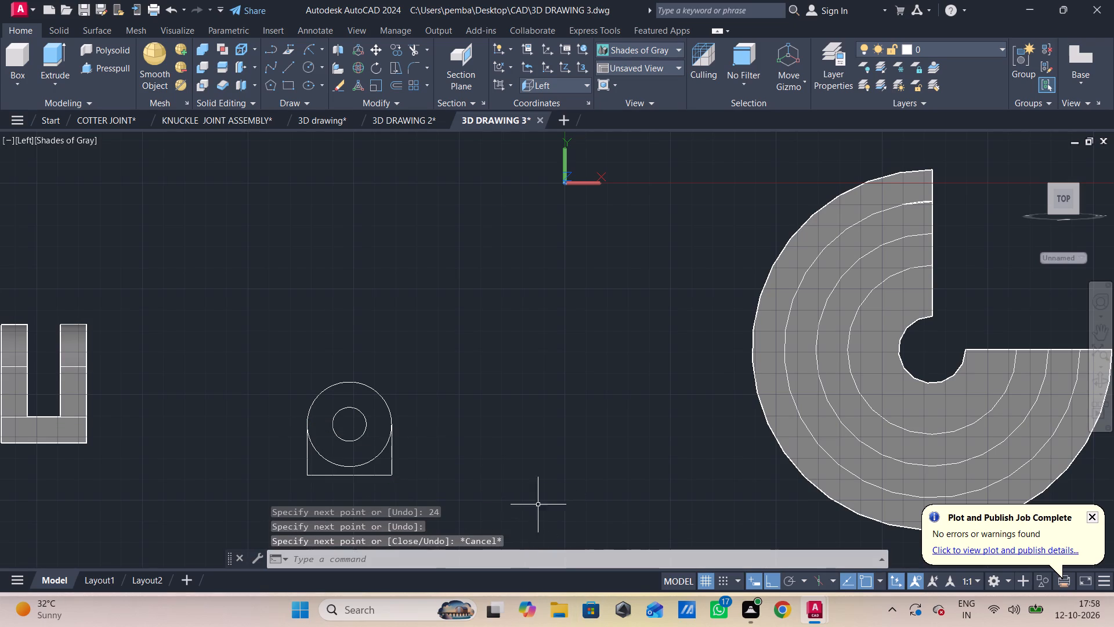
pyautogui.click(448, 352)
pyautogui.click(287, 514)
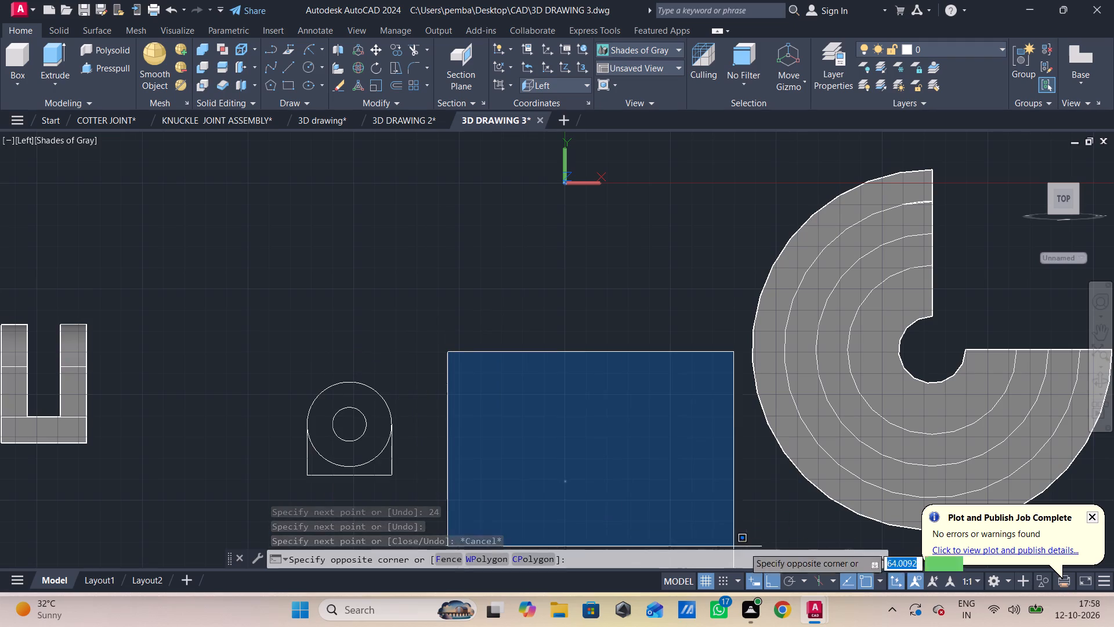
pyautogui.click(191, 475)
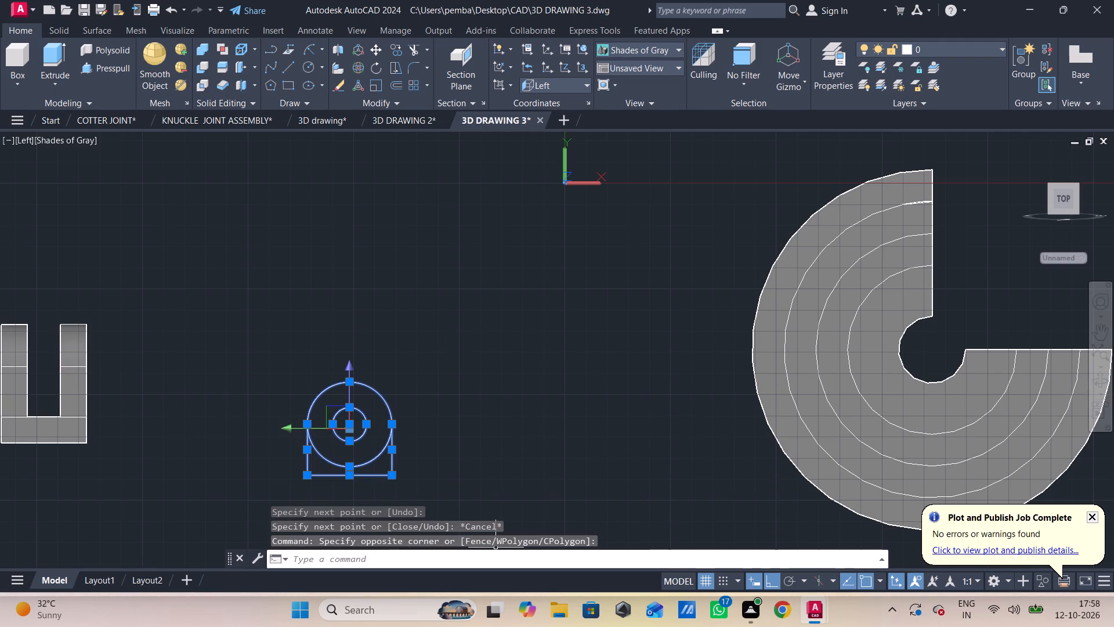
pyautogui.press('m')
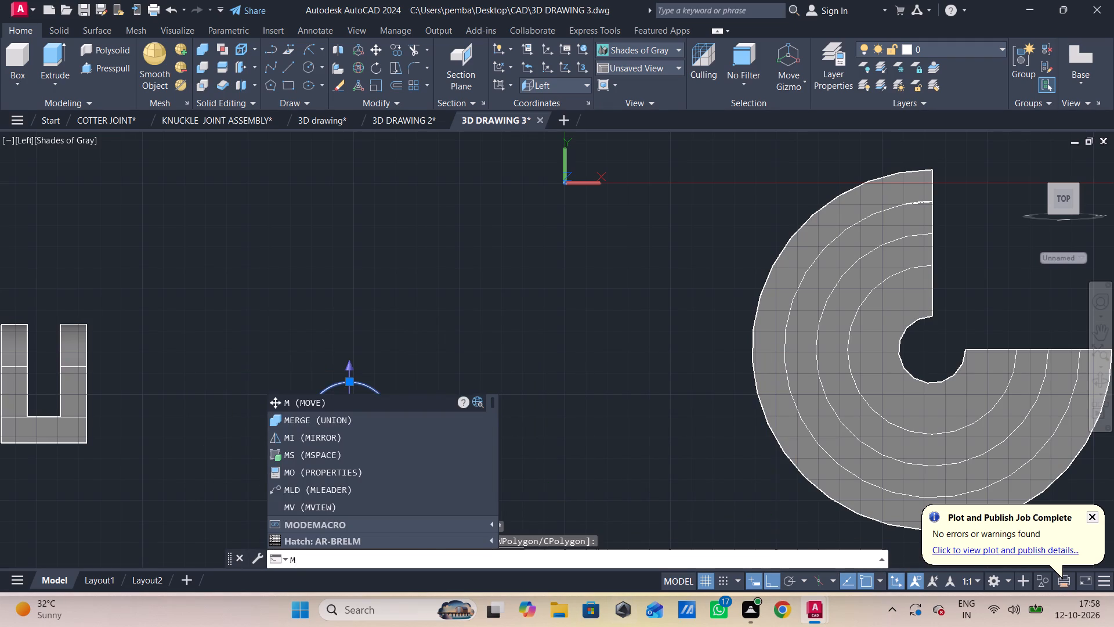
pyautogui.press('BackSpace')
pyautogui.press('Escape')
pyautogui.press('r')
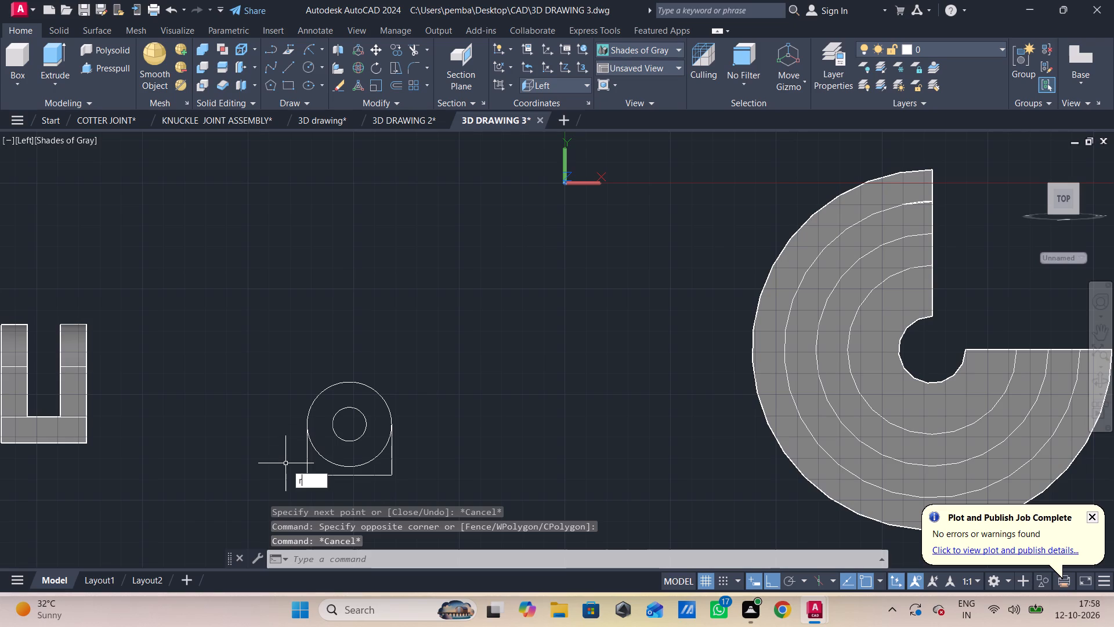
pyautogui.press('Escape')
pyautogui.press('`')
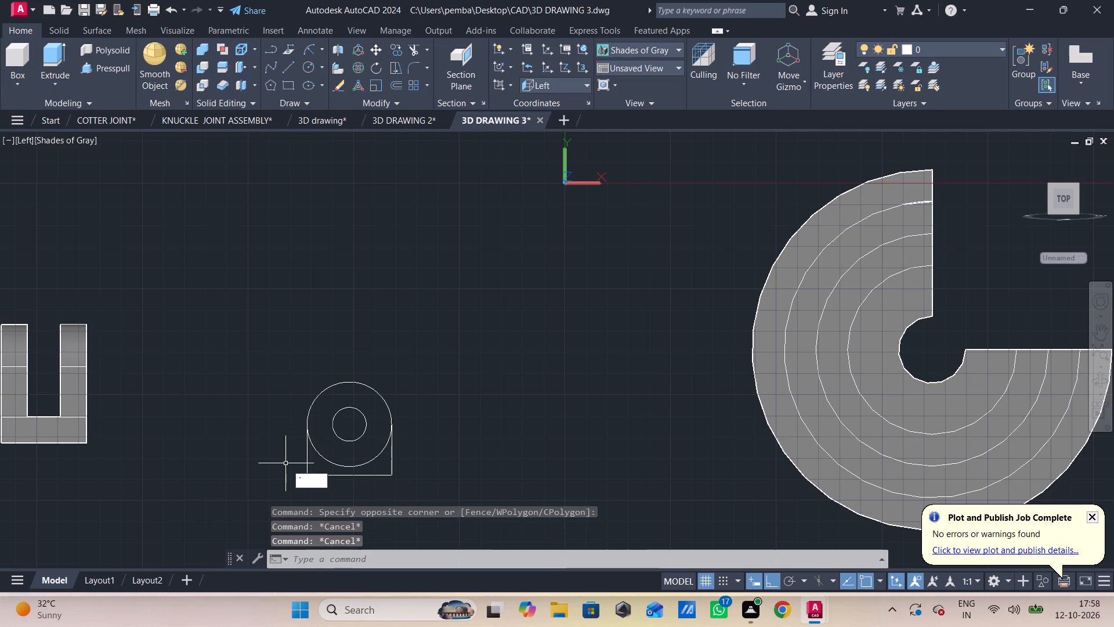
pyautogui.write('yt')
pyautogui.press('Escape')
# Trim away the outer circle's lower arc between the two vertical lines, leaving a round-topped outline.
pyautogui.write('trv')
pyautogui.press('BackSpace')
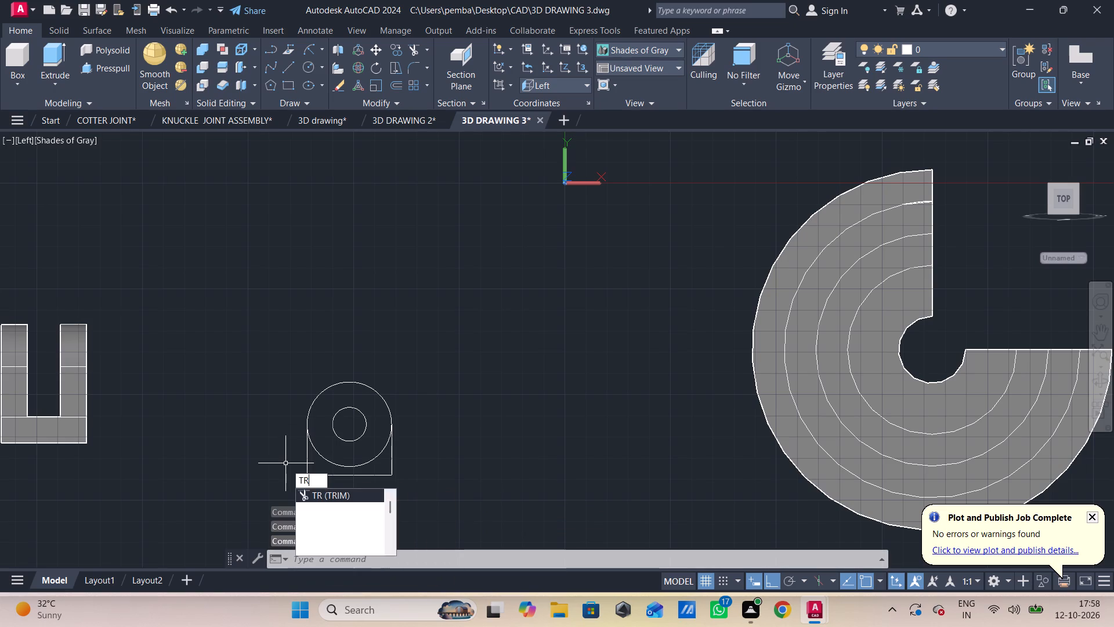
pyautogui.press('space')
pyautogui.click(319, 453)
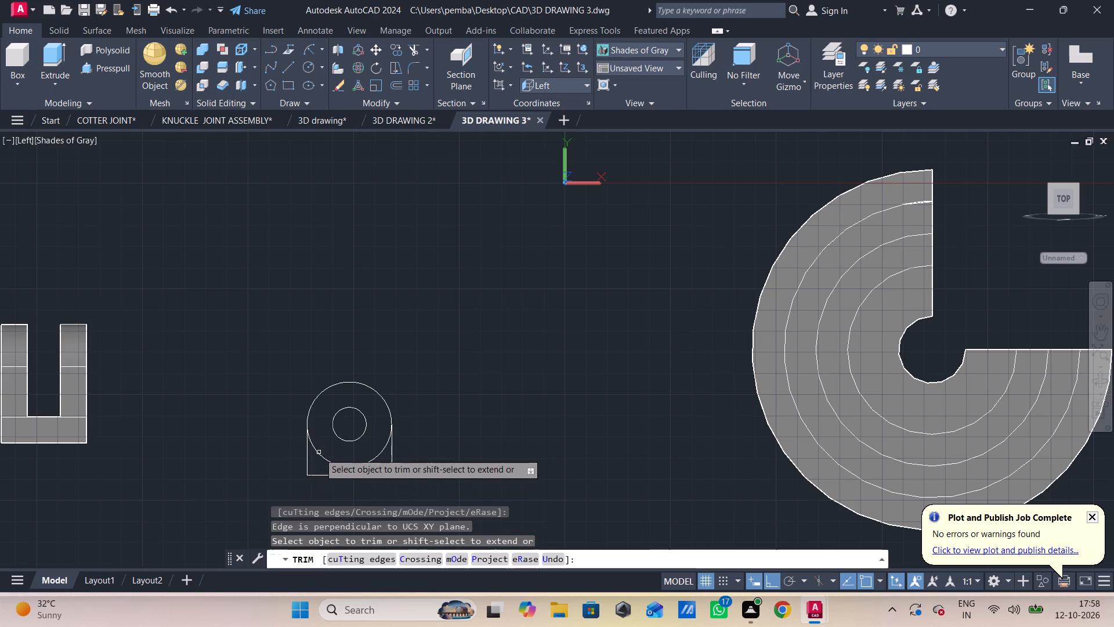
pyautogui.scroll(2, 315, 453)
pyautogui.click(330, 464)
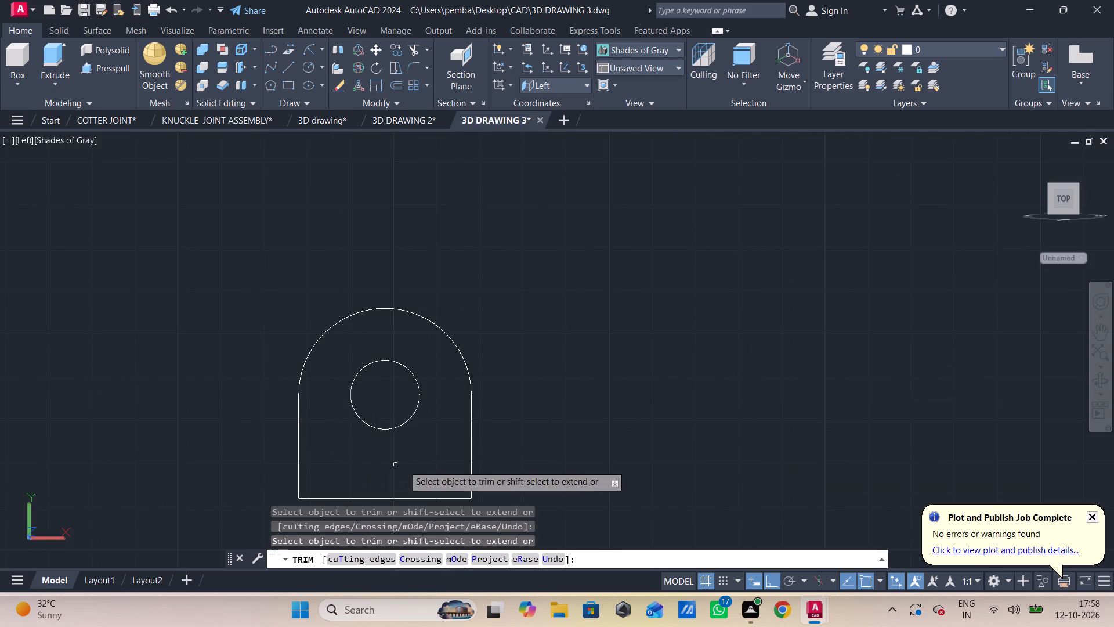
pyautogui.press('Escape')
# Join the arc and the three straight lines of the round-topped outline into one polyline.
pyautogui.scroll(-1, 552, 390)
pyautogui.moveTo(558, 320); pyautogui.dragTo(559, 365)
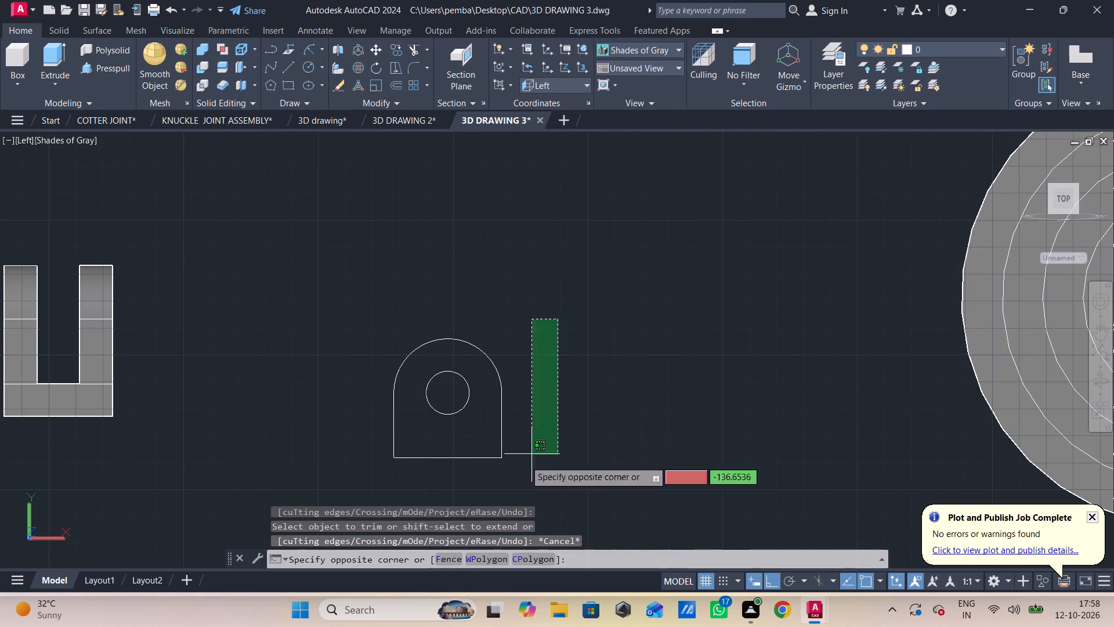
pyautogui.click(376, 496)
pyautogui.press('j')
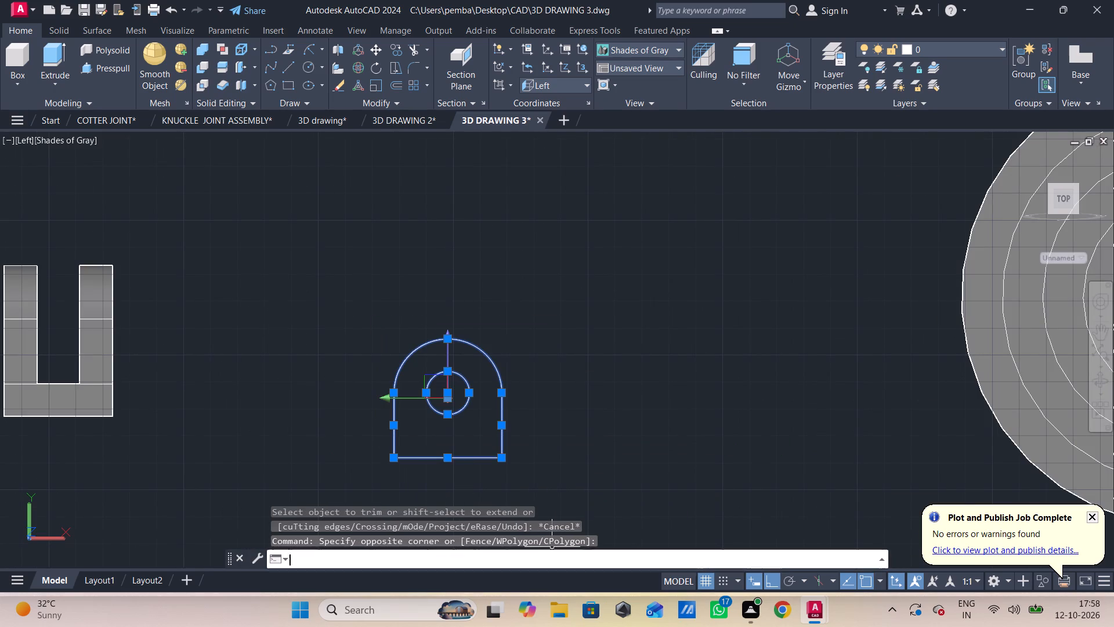
pyautogui.press('Return')
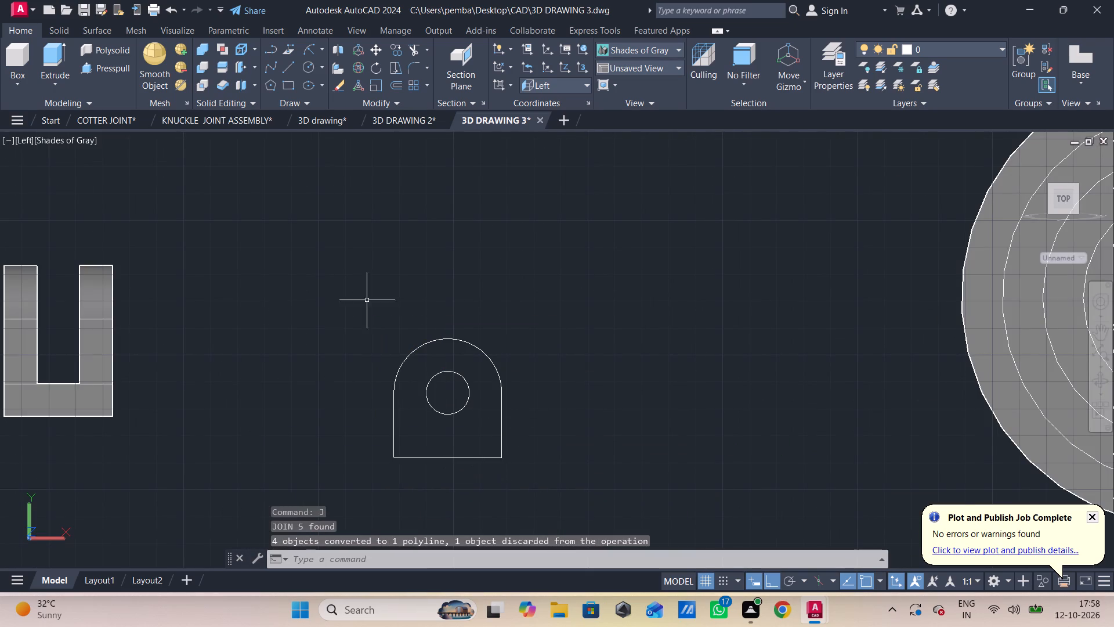
# Presspull the area between the new round-topped outline and its inner circle by 12 to form a holed solid plate.
pyautogui.keyDown('shift'); pyautogui.moveTo(679, 399); pyautogui.dragTo(643, 410, button='middle'); pyautogui.keyUp('shift')
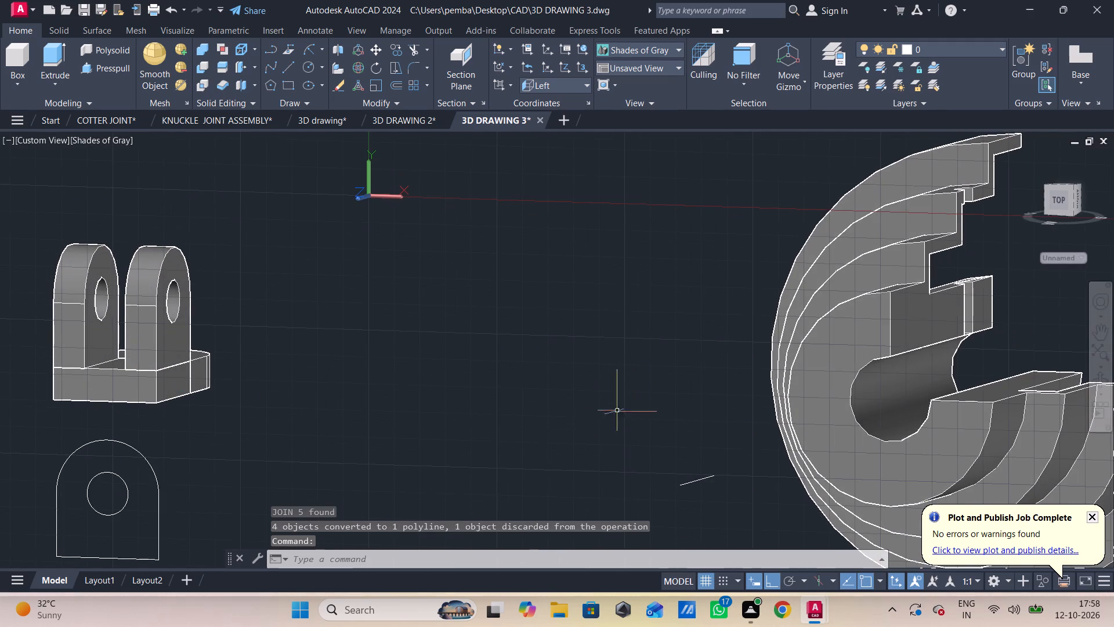
pyautogui.moveTo(79, 64); pyautogui.dragTo(85, 63)
pyautogui.click(83, 456)
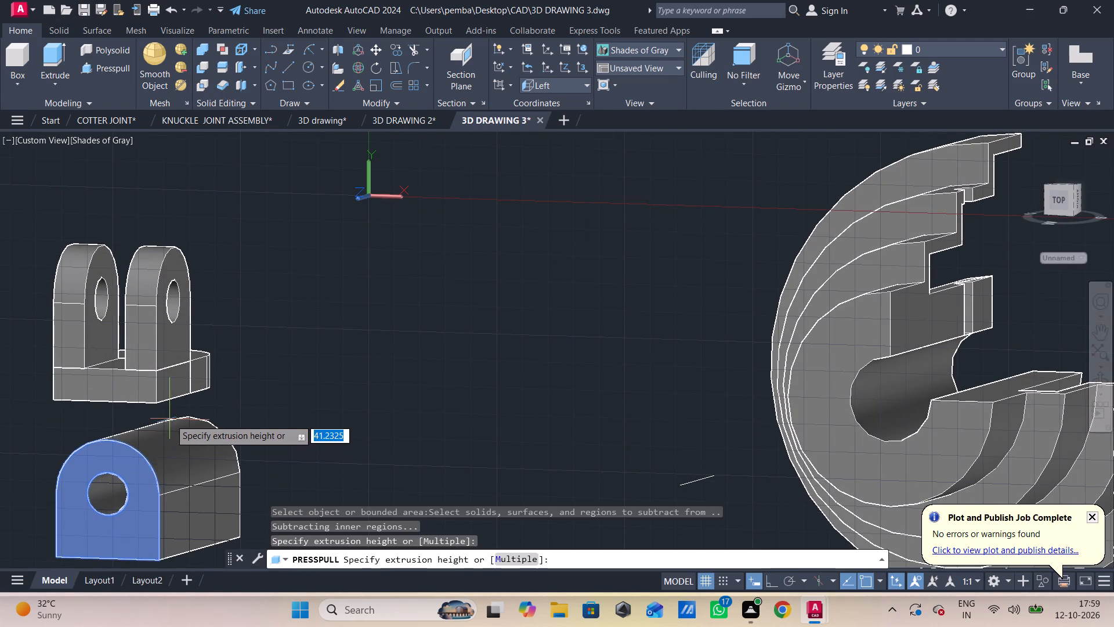
pyautogui.write('12')
pyautogui.press('Return')
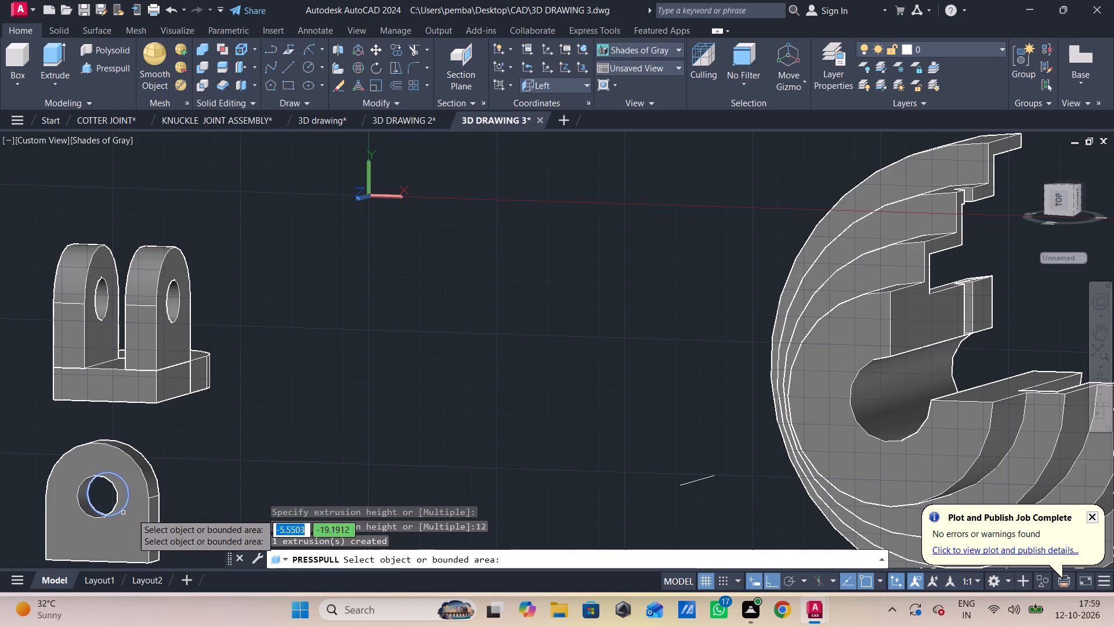
pyautogui.press('Escape')
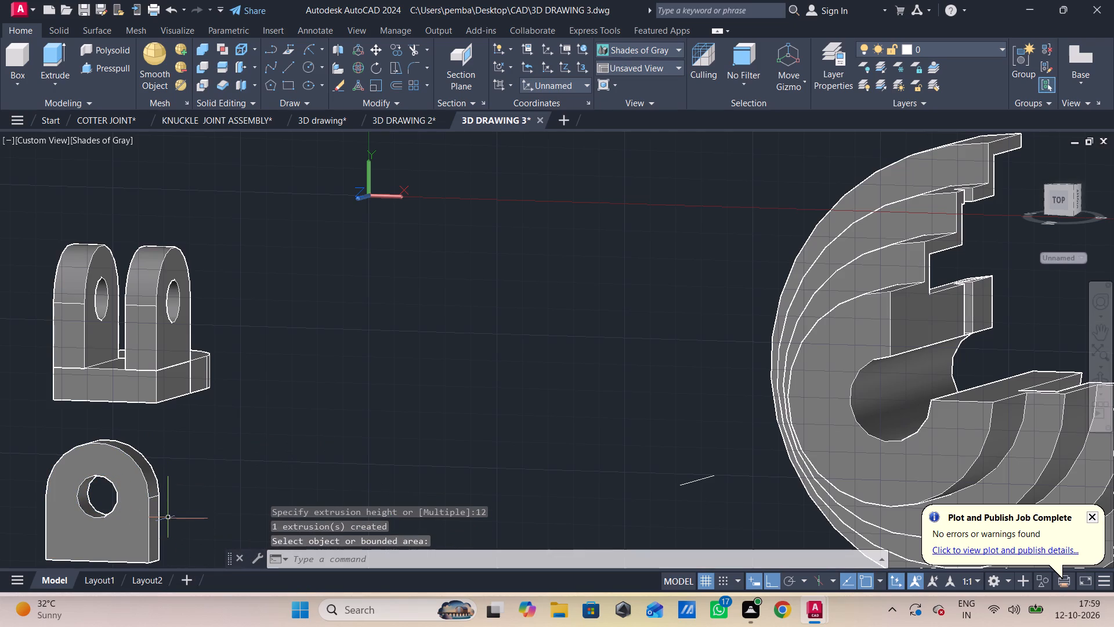
# Rotate the new holed plate 180 degrees with 3D Rotate about a base point at its hole, turning its rounded end downward.
pyautogui.press('3')
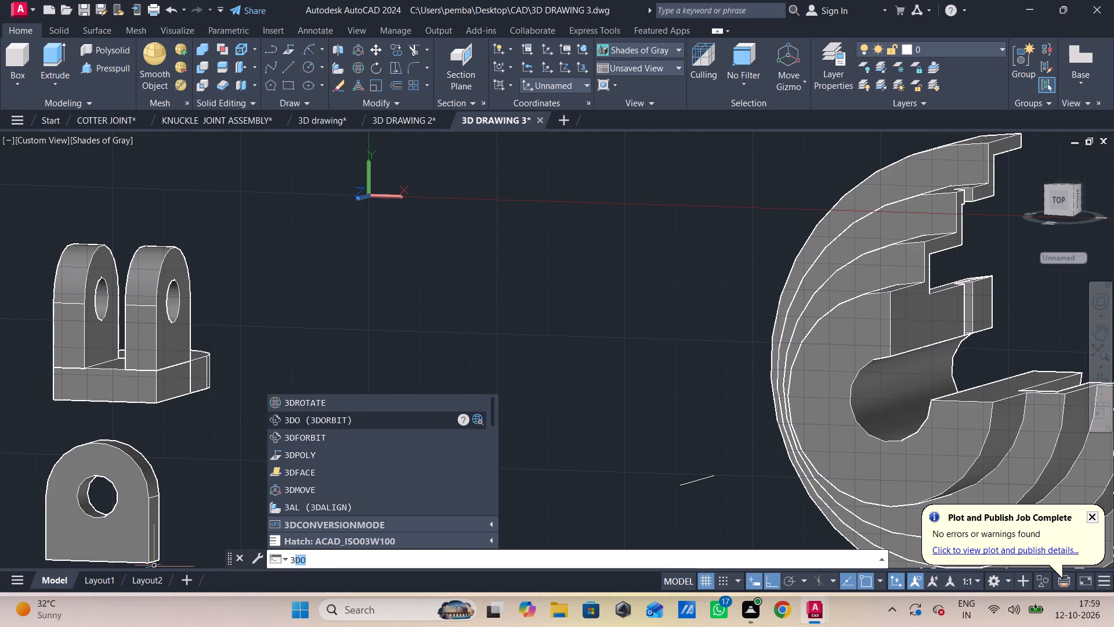
pyautogui.click(306, 399)
pyautogui.click(130, 482)
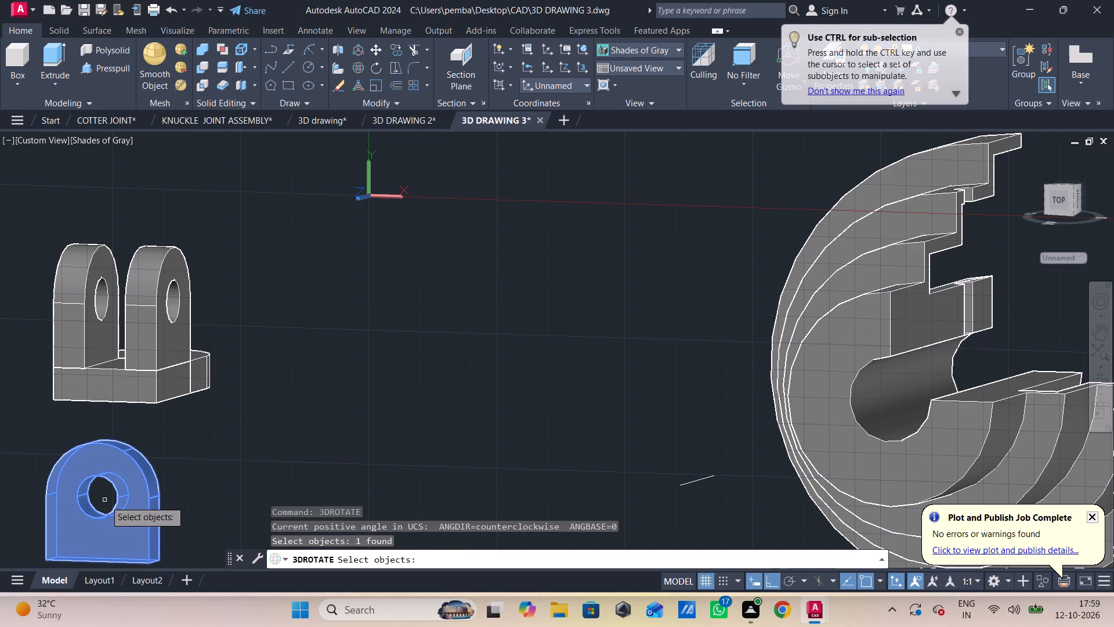
pyautogui.press('space')
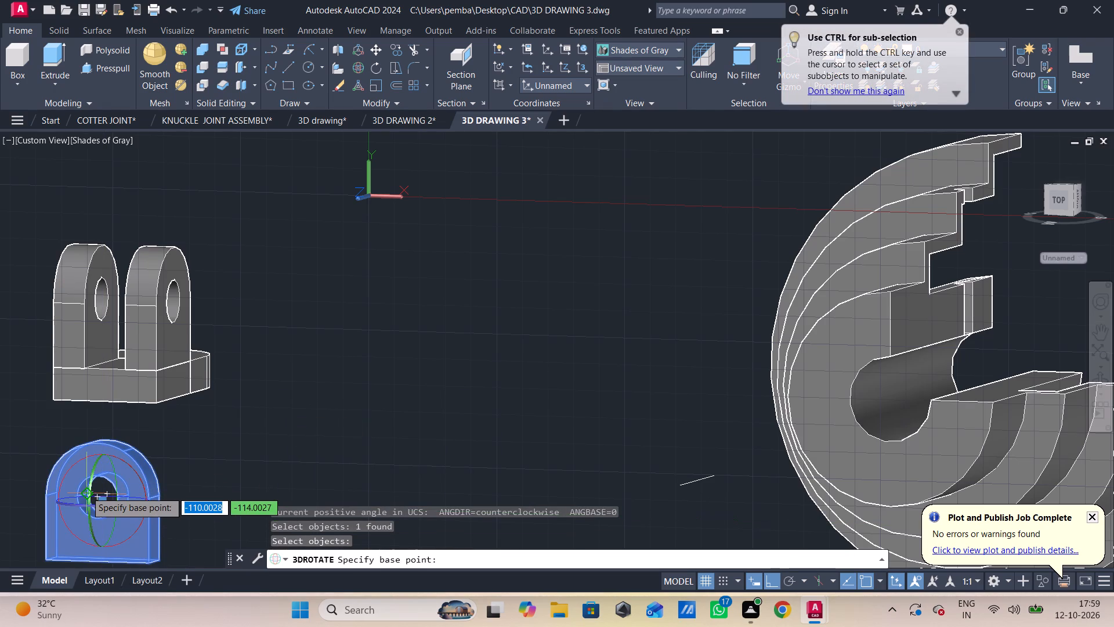
pyautogui.click(86, 491)
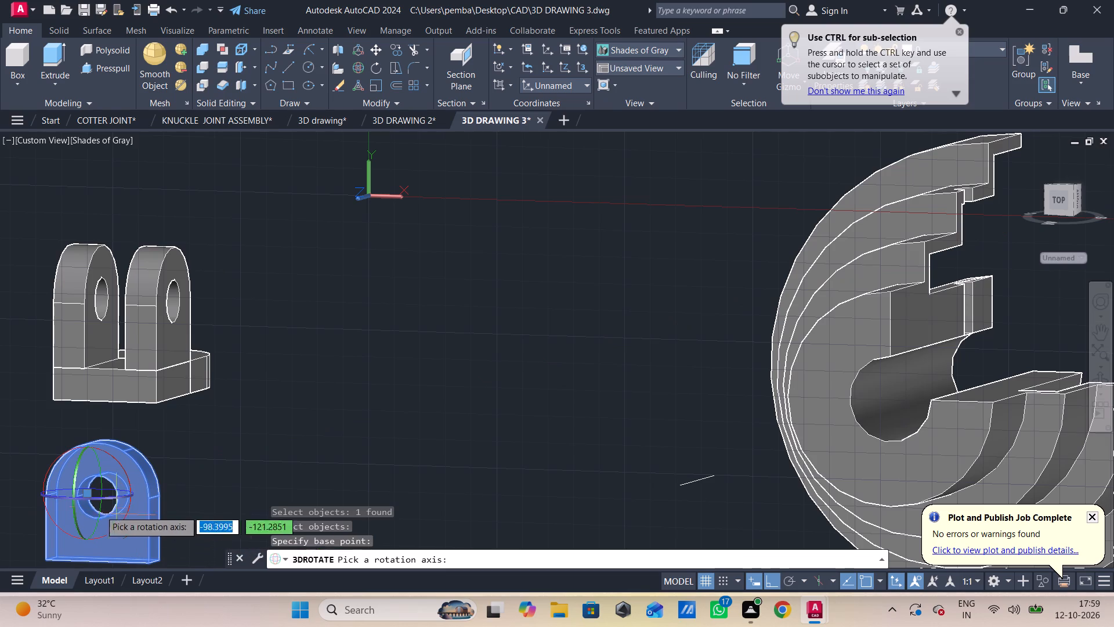
pyautogui.click(74, 477)
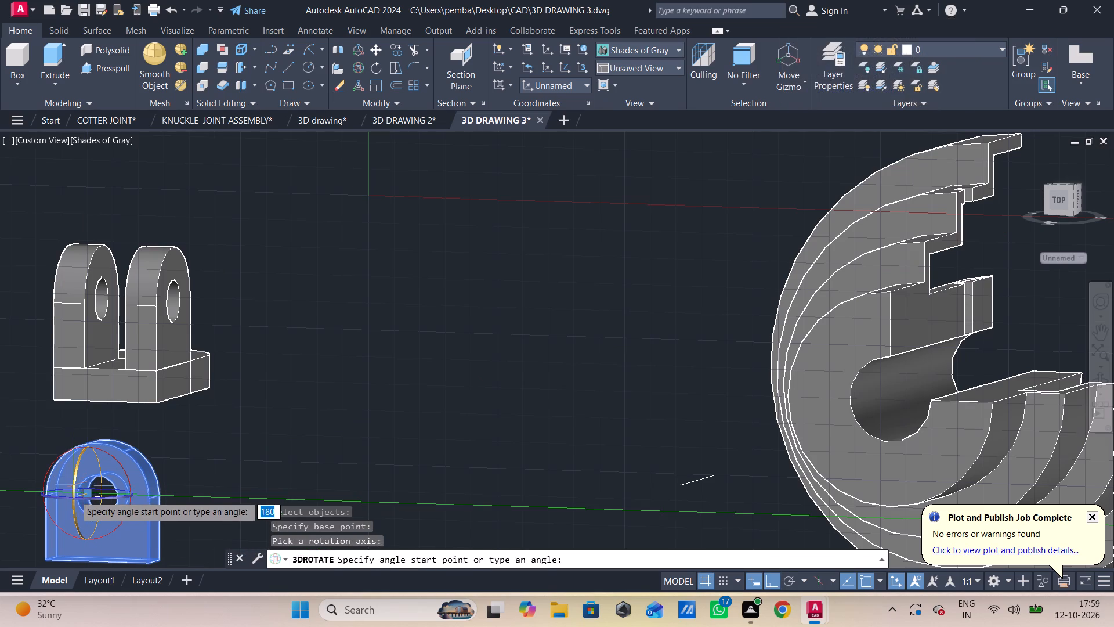
pyautogui.click(84, 496)
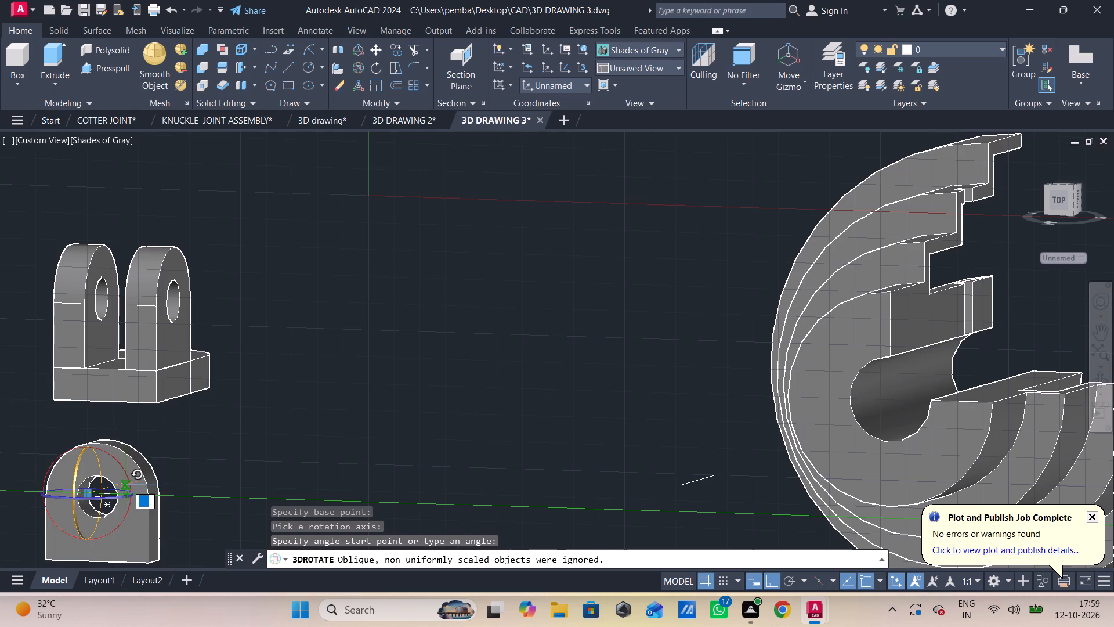
pyautogui.write('180')
pyautogui.press('Return')
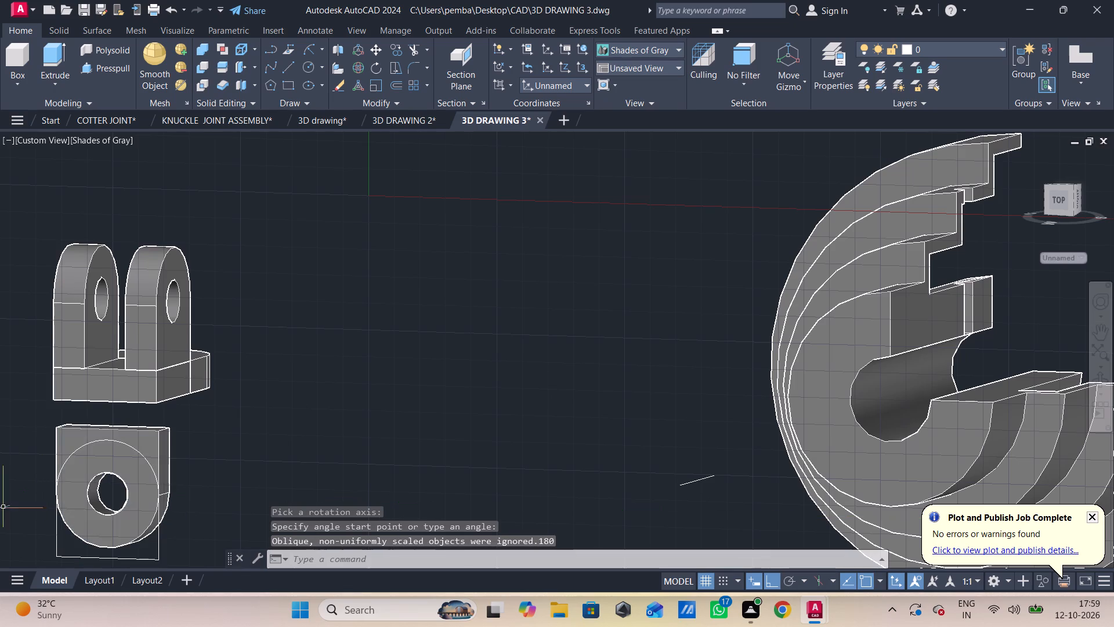
pyautogui.press('Escape')
# Delete the leftover round-topped outline polyline that lies over the rotated plate.
pyautogui.scroll(1, 355, 611)
pyautogui.scroll(1, 273, 491)
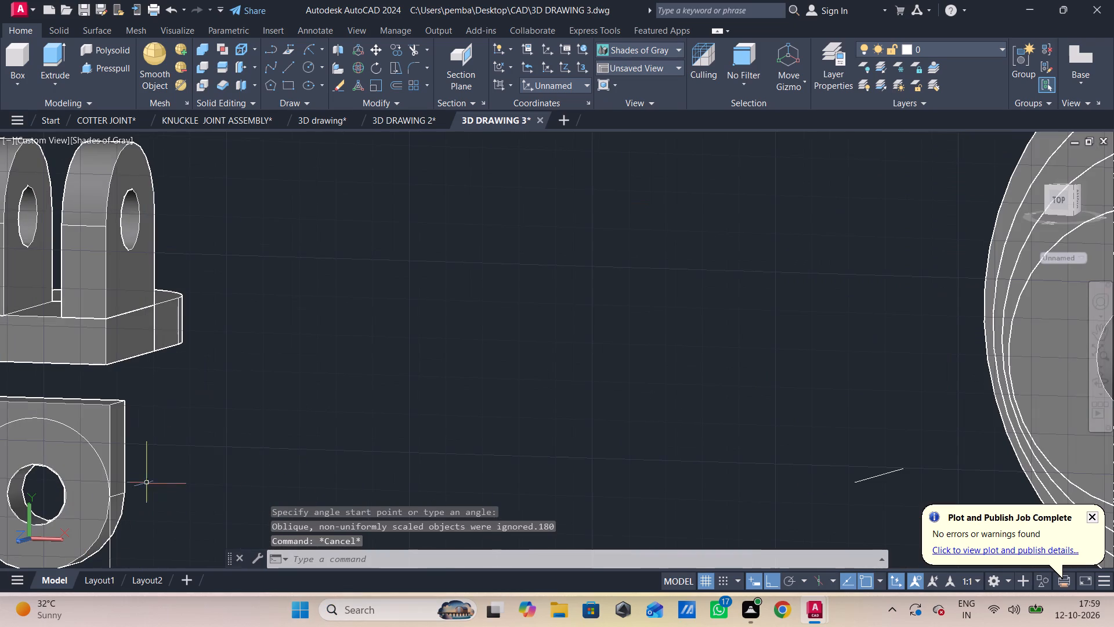
pyautogui.scroll(-1, 155, 506)
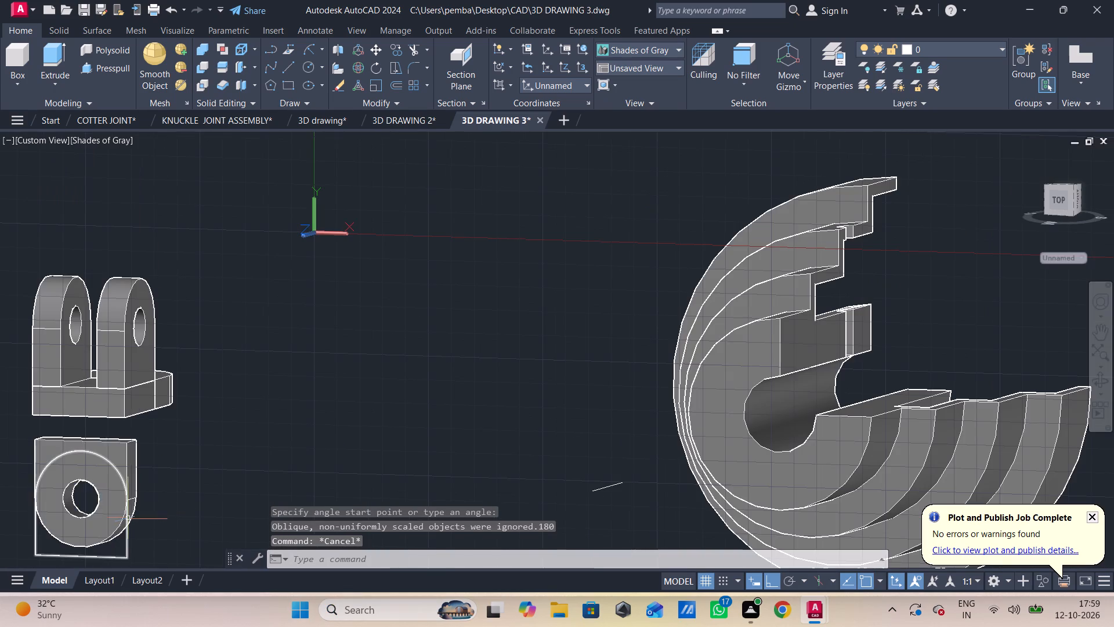
pyautogui.click(128, 518)
pyautogui.press('Delete')
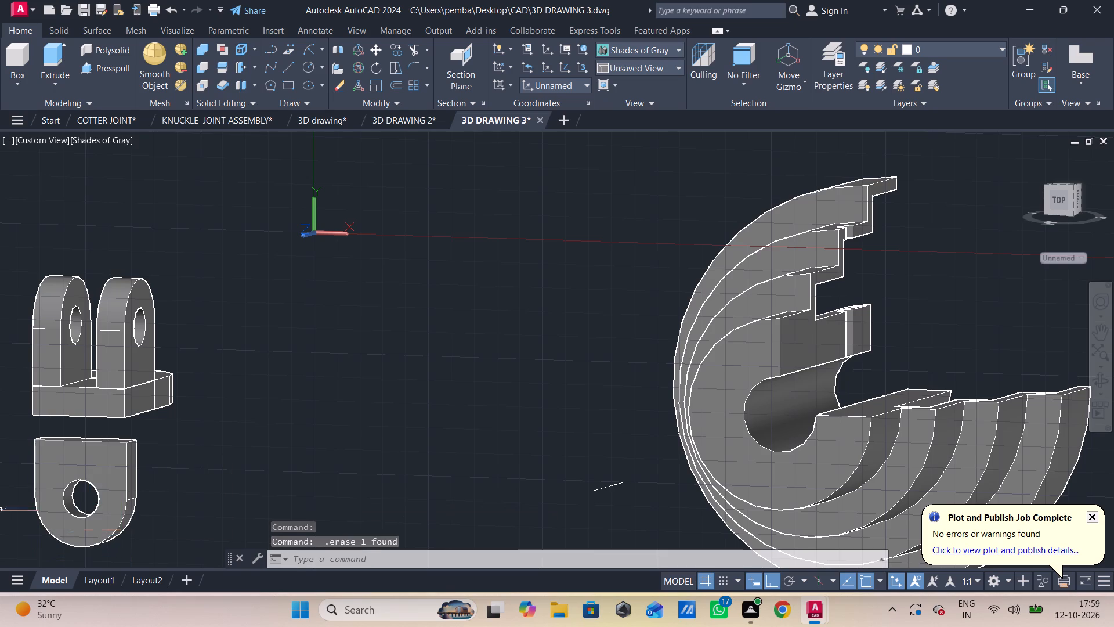
# Move the rotated holed plate by its front upper corner onto the matching lower front corner of the bracket's base.
pyautogui.scroll(3, 63, 500)
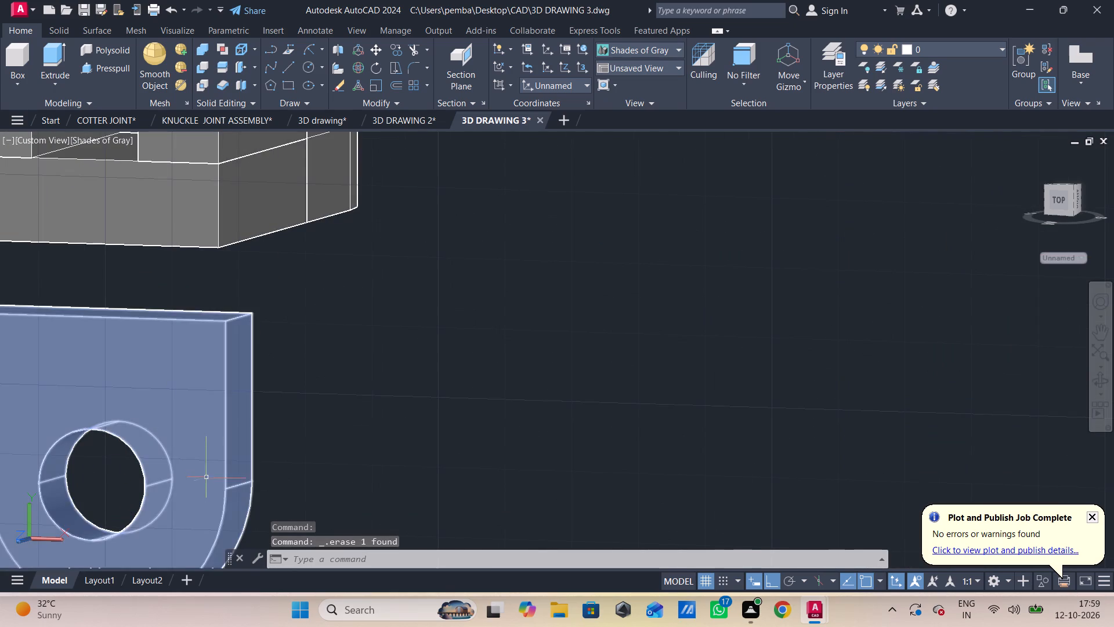
pyautogui.press('l')
pyautogui.press('Escape')
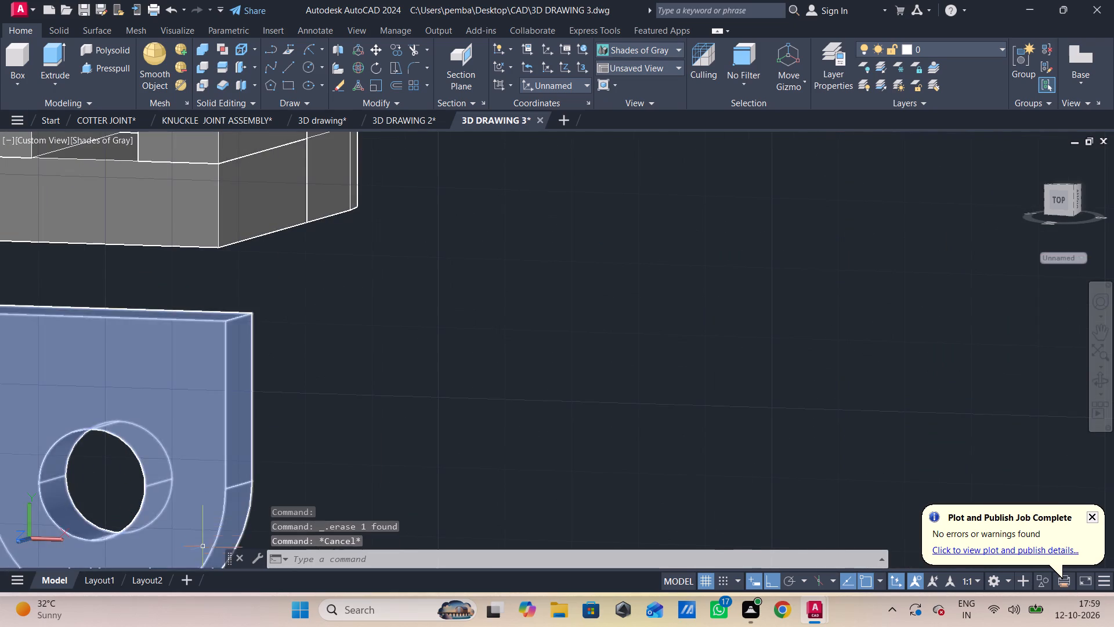
pyautogui.click(192, 538)
pyautogui.press(',')
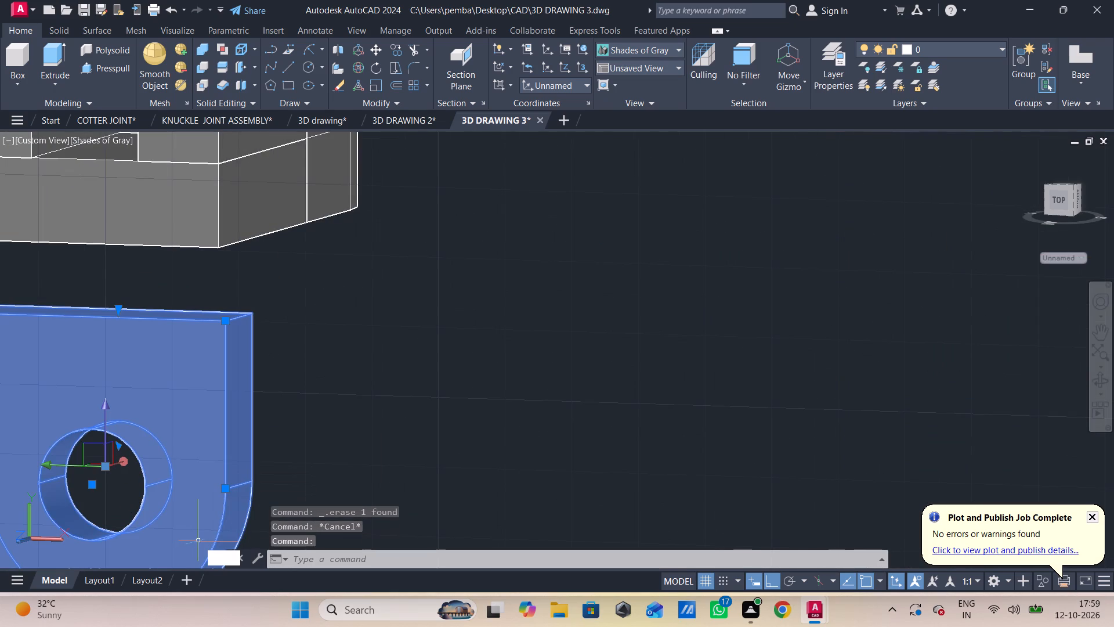
pyautogui.press('BackSpace')
pyautogui.press('m')
pyautogui.press('Return')
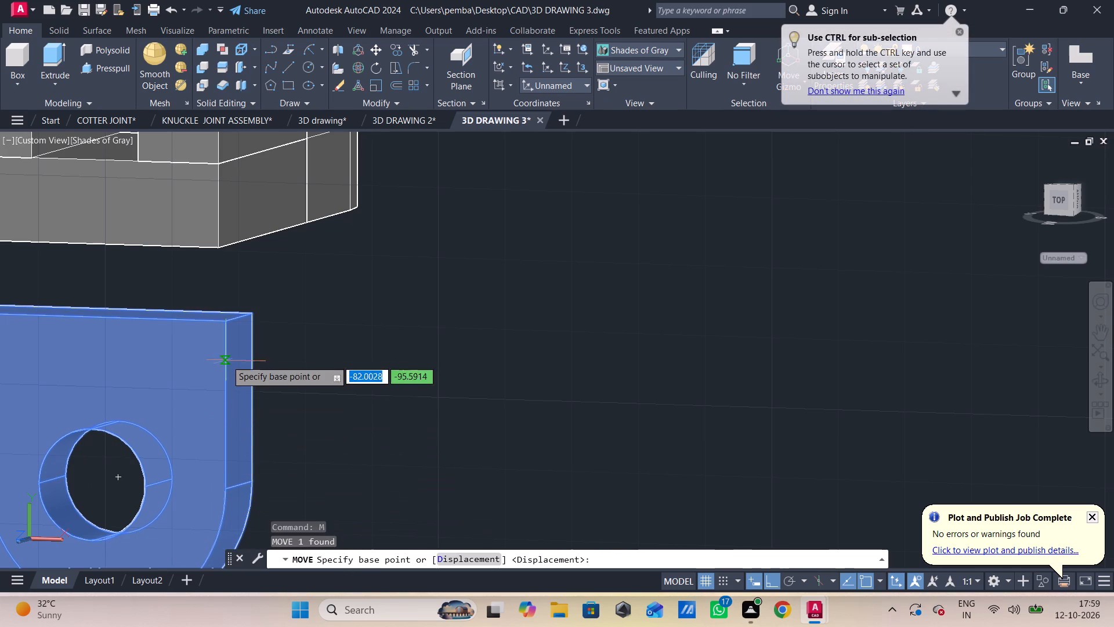
pyautogui.click(226, 322)
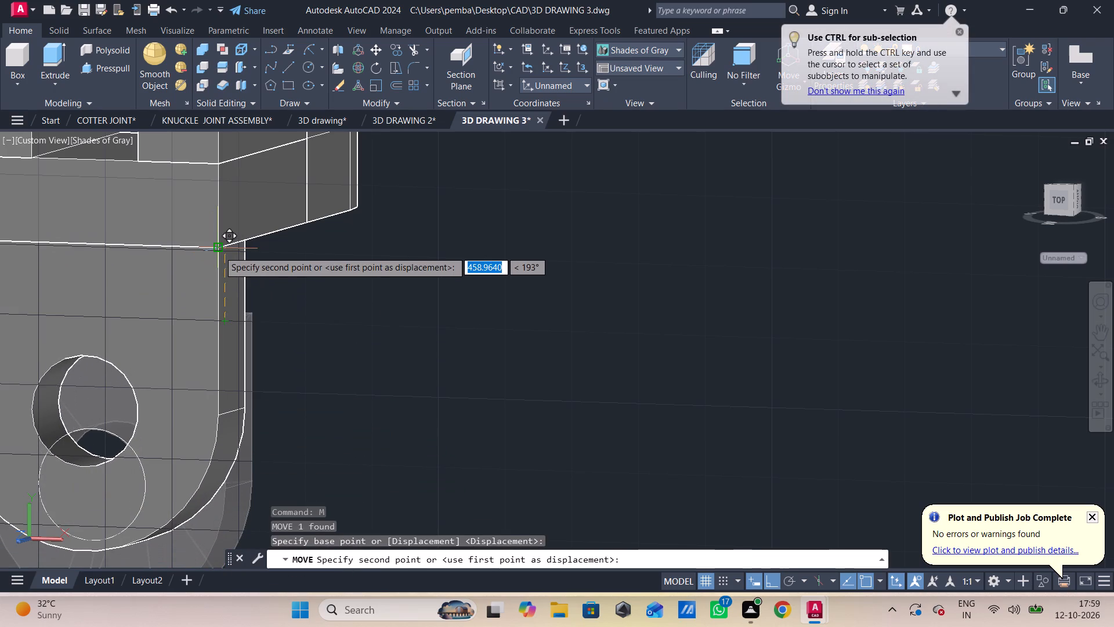
pyautogui.click(219, 251)
pyautogui.press('Escape')
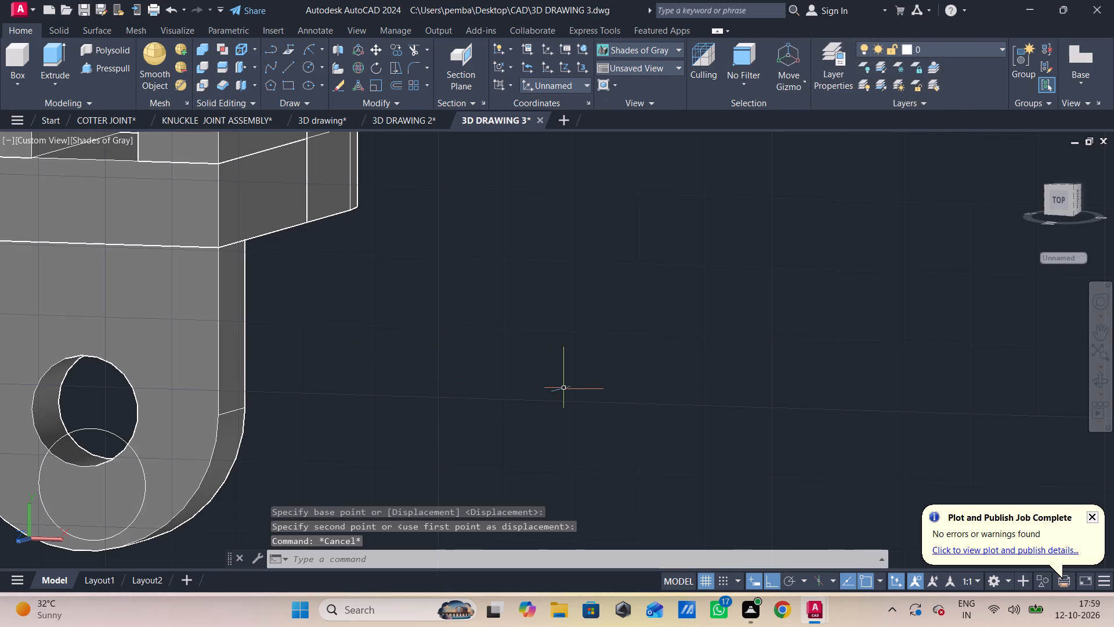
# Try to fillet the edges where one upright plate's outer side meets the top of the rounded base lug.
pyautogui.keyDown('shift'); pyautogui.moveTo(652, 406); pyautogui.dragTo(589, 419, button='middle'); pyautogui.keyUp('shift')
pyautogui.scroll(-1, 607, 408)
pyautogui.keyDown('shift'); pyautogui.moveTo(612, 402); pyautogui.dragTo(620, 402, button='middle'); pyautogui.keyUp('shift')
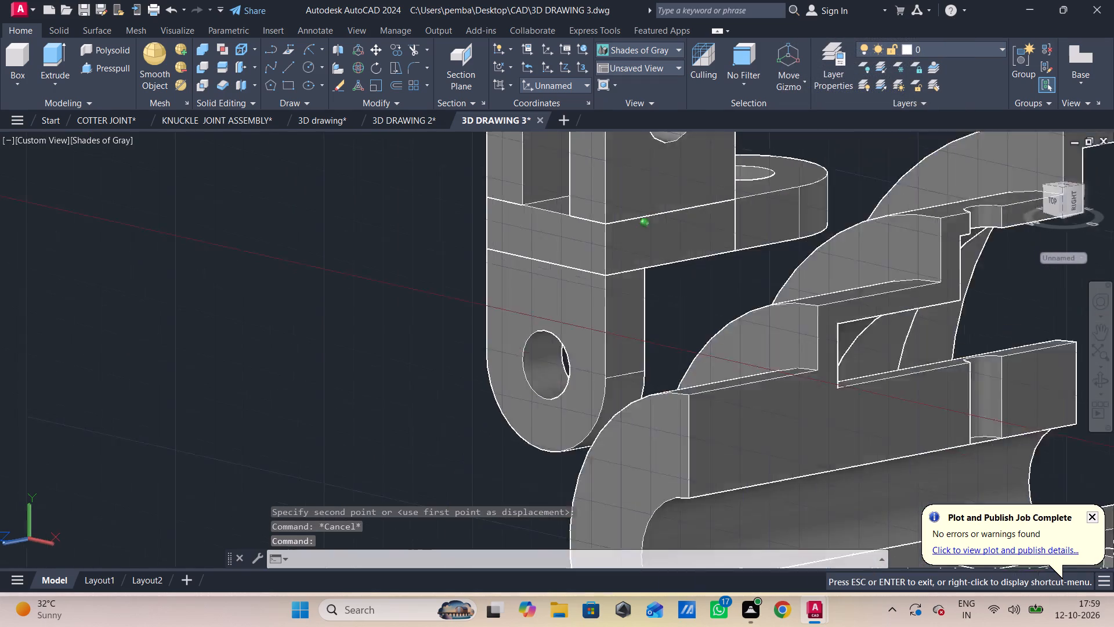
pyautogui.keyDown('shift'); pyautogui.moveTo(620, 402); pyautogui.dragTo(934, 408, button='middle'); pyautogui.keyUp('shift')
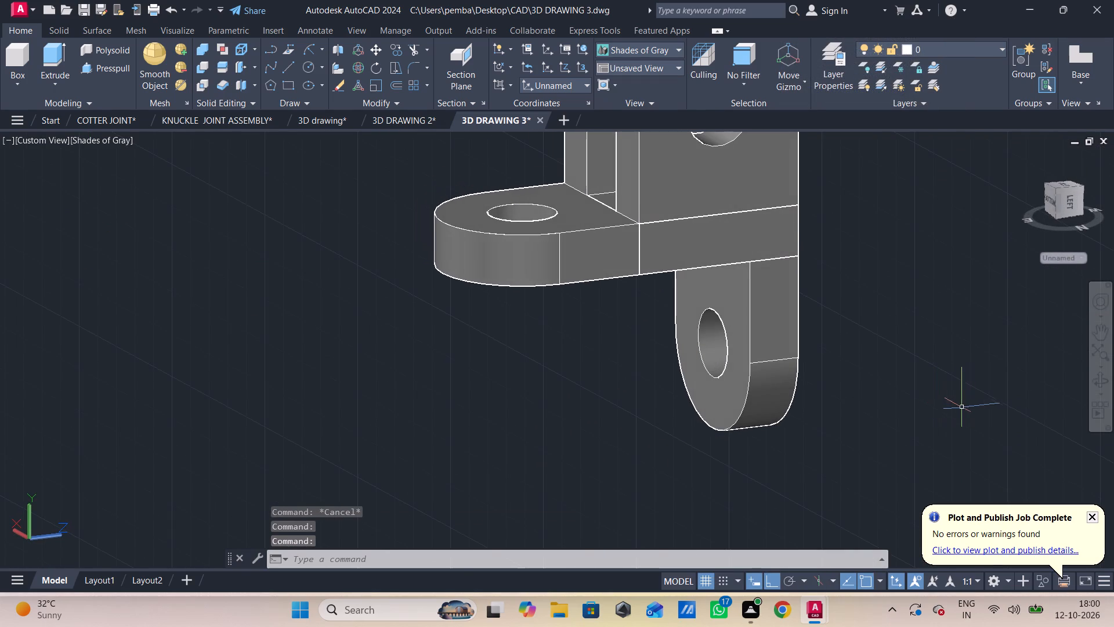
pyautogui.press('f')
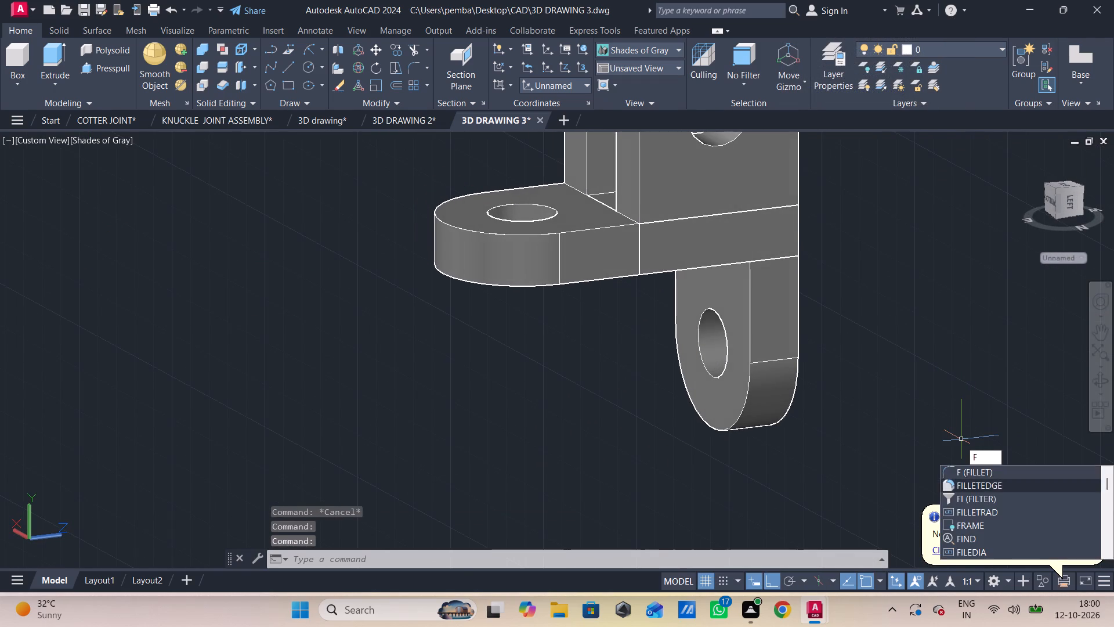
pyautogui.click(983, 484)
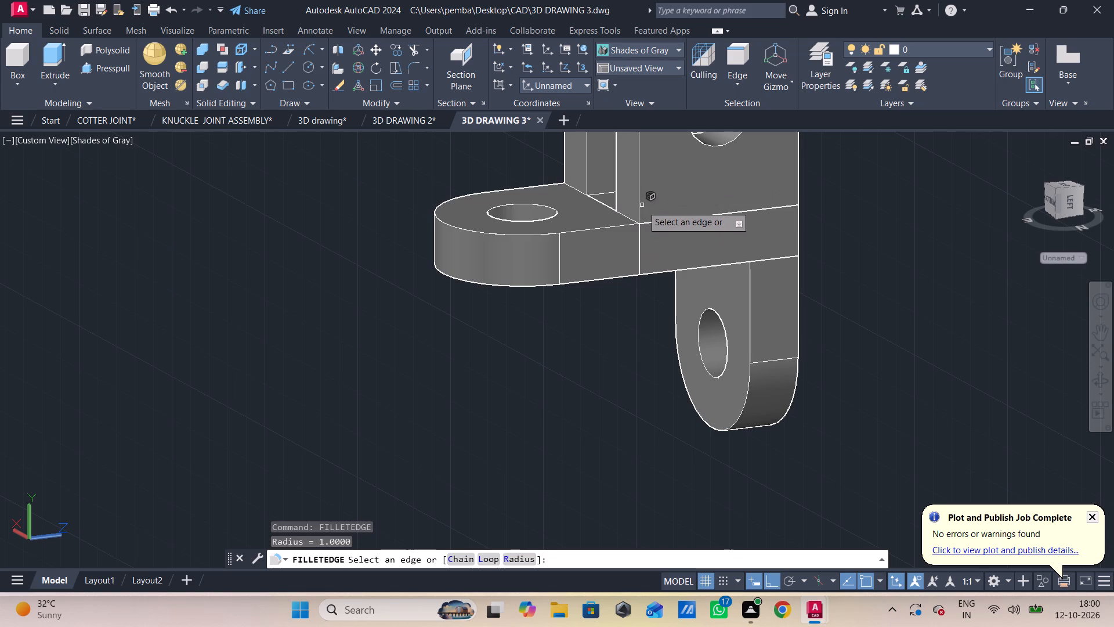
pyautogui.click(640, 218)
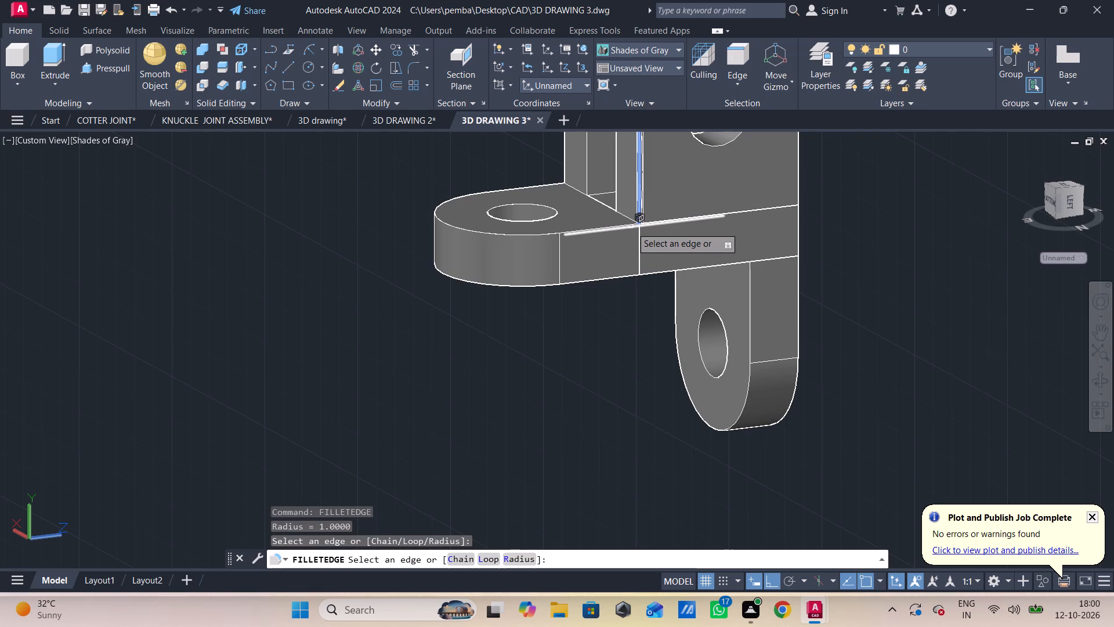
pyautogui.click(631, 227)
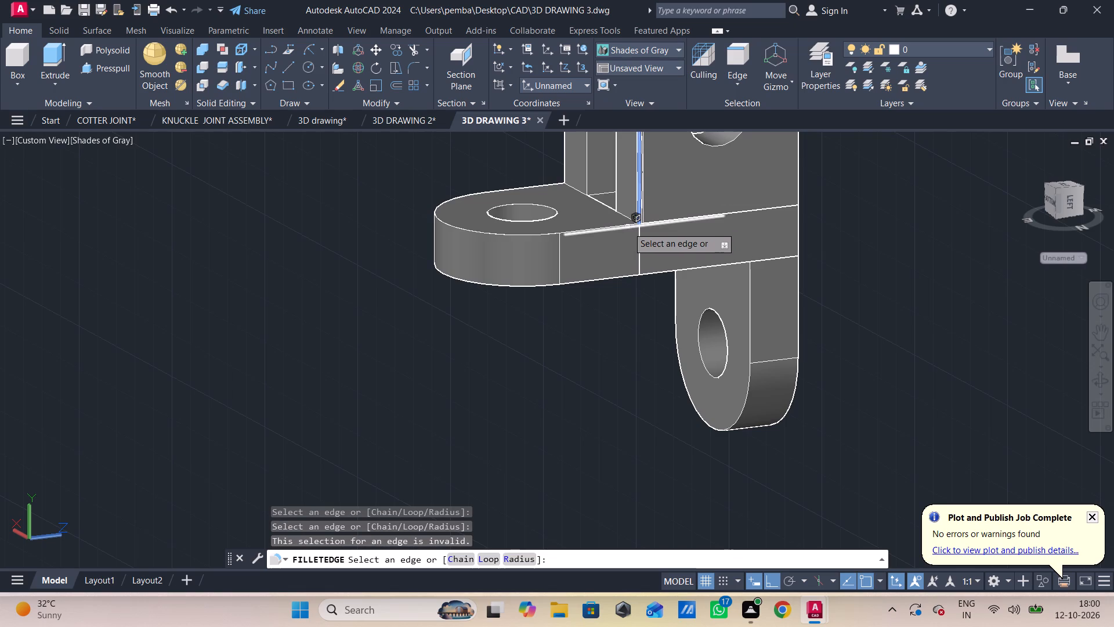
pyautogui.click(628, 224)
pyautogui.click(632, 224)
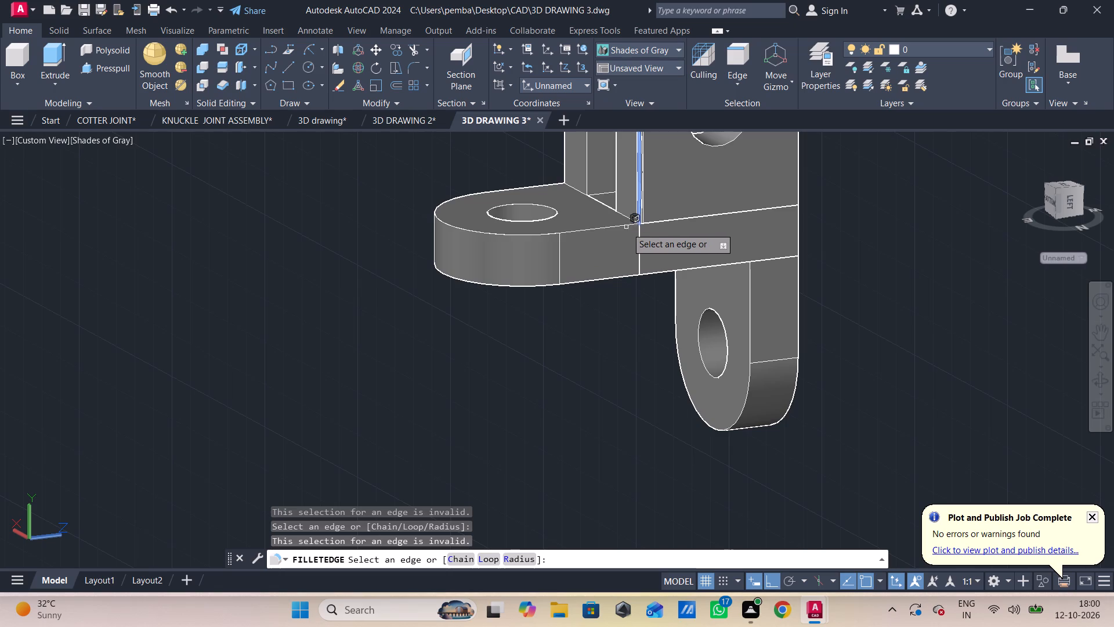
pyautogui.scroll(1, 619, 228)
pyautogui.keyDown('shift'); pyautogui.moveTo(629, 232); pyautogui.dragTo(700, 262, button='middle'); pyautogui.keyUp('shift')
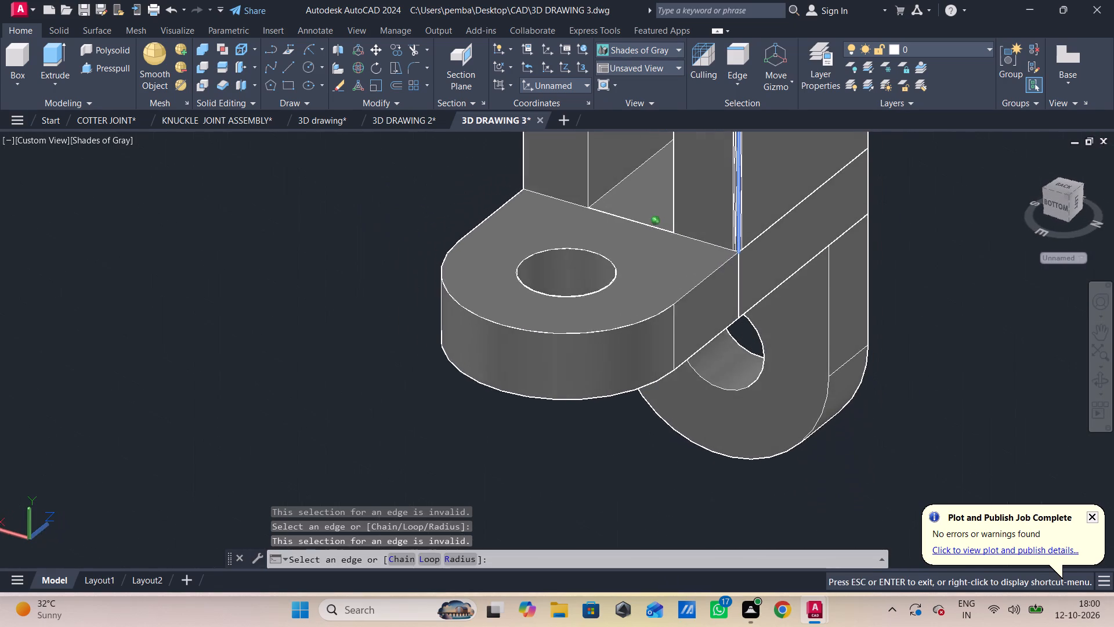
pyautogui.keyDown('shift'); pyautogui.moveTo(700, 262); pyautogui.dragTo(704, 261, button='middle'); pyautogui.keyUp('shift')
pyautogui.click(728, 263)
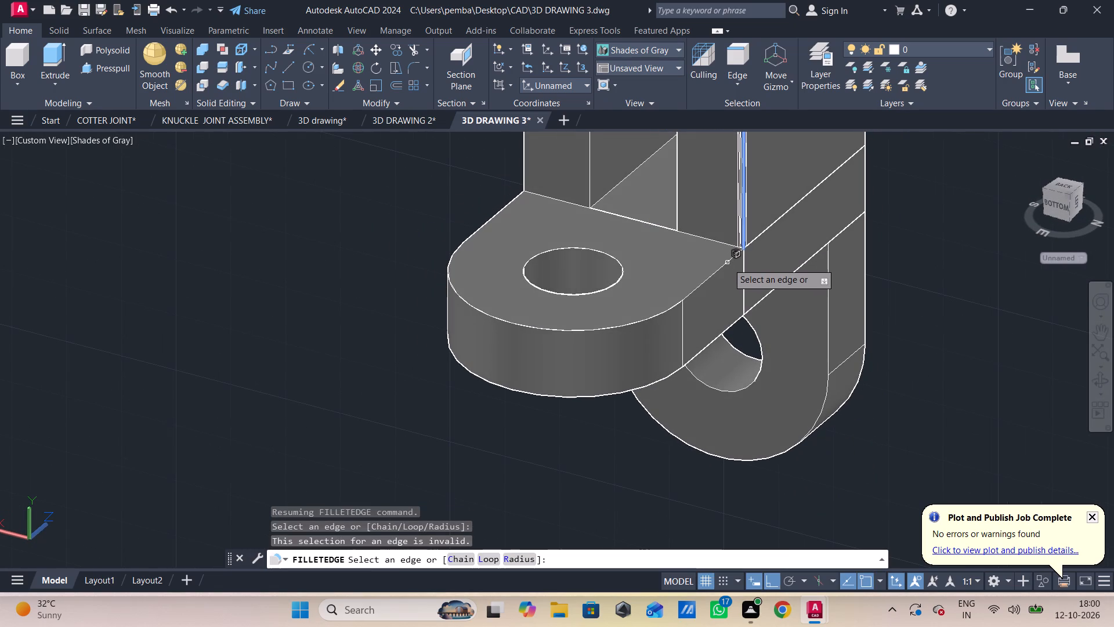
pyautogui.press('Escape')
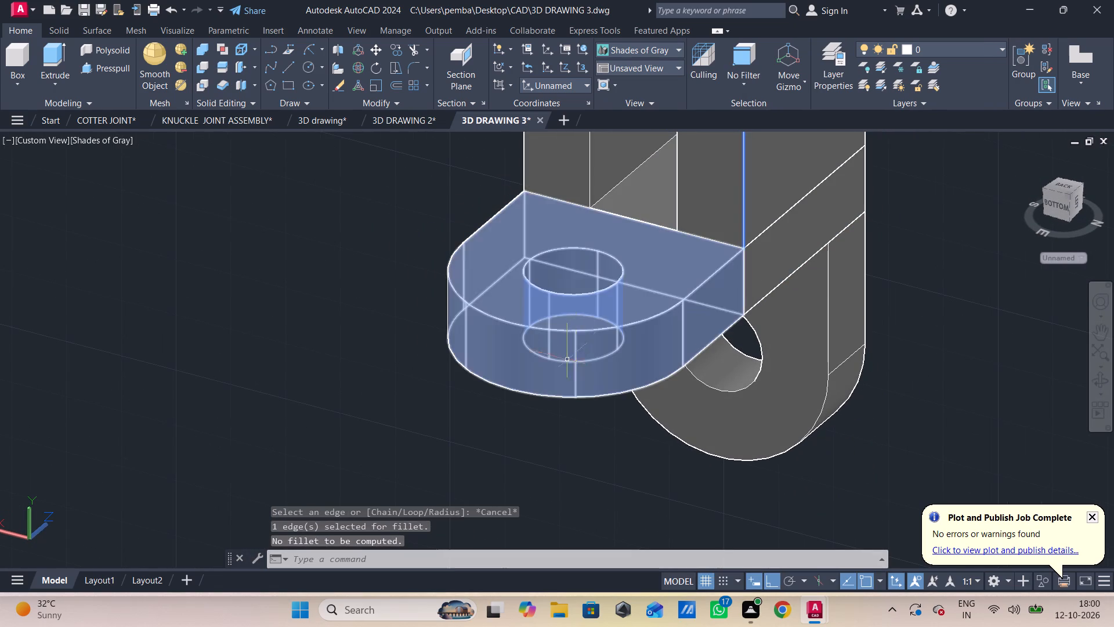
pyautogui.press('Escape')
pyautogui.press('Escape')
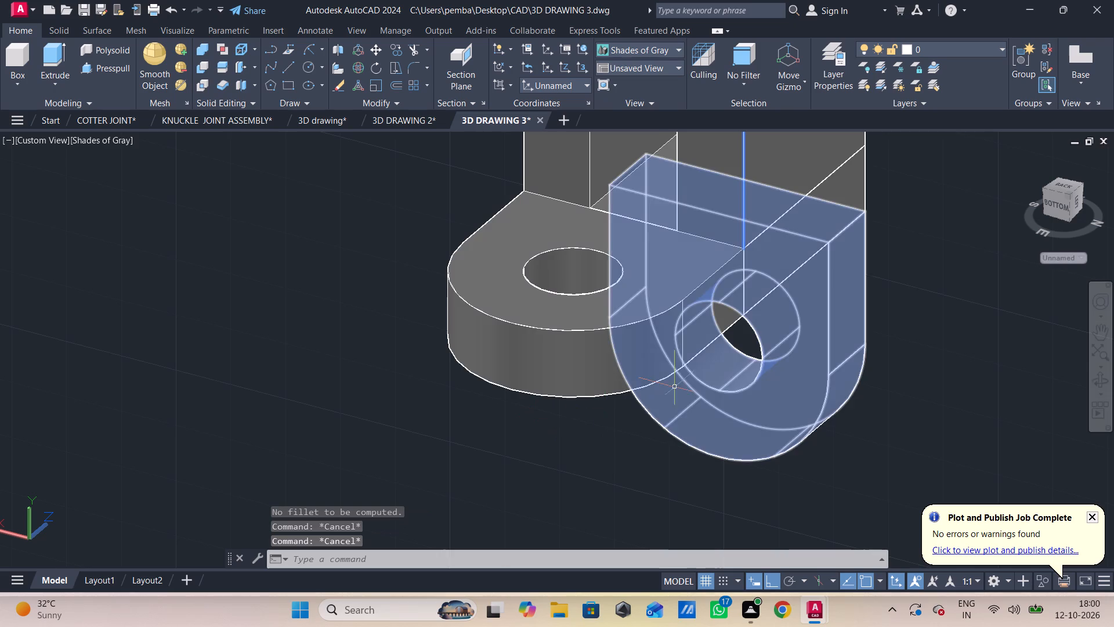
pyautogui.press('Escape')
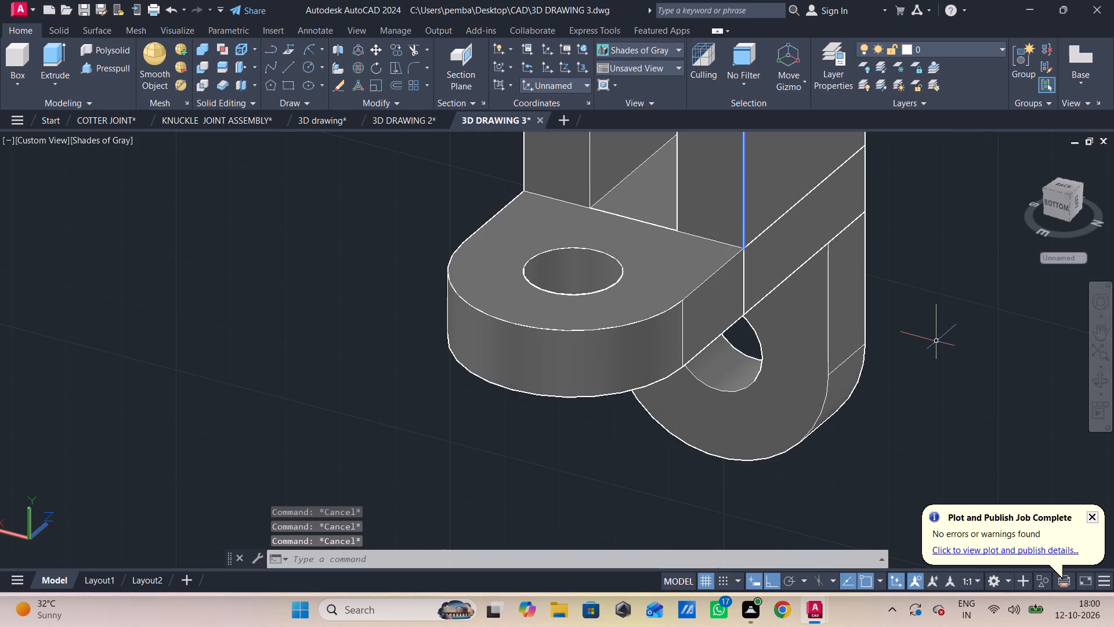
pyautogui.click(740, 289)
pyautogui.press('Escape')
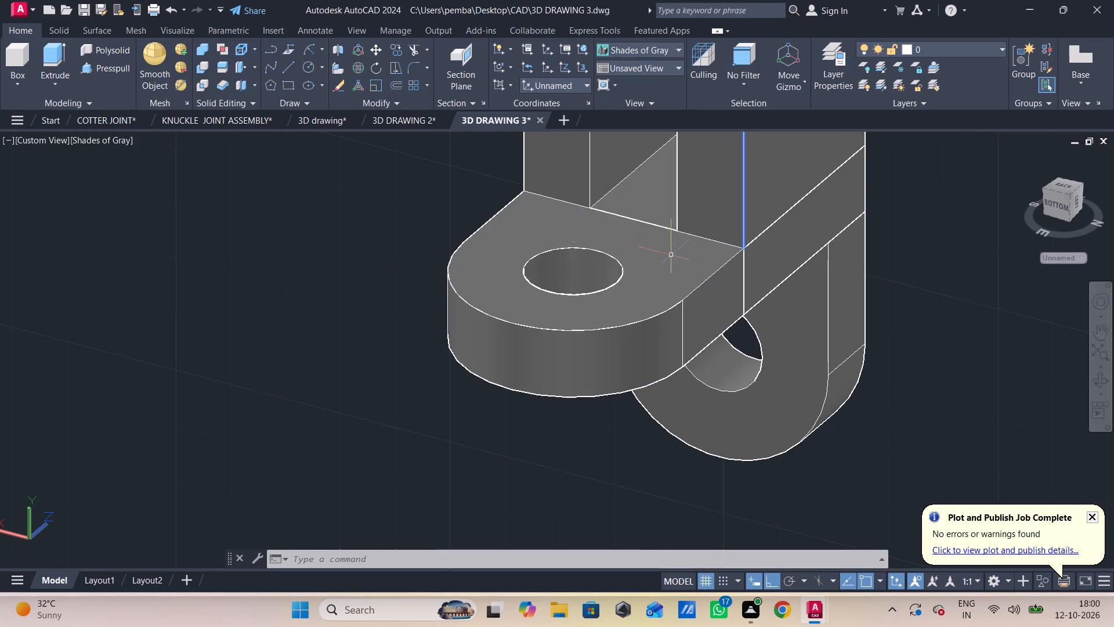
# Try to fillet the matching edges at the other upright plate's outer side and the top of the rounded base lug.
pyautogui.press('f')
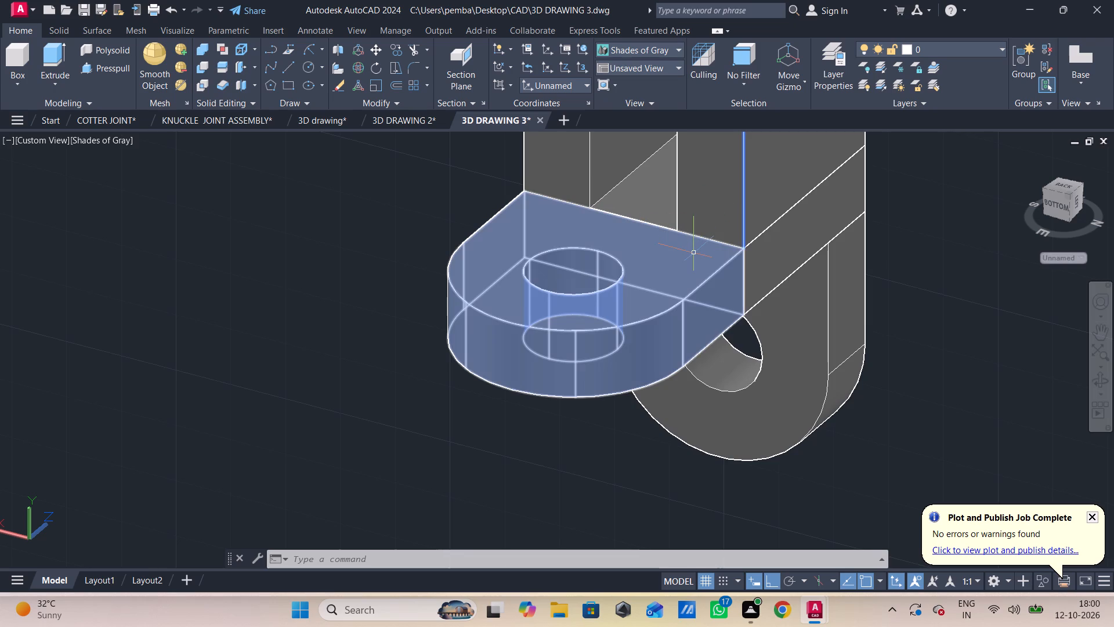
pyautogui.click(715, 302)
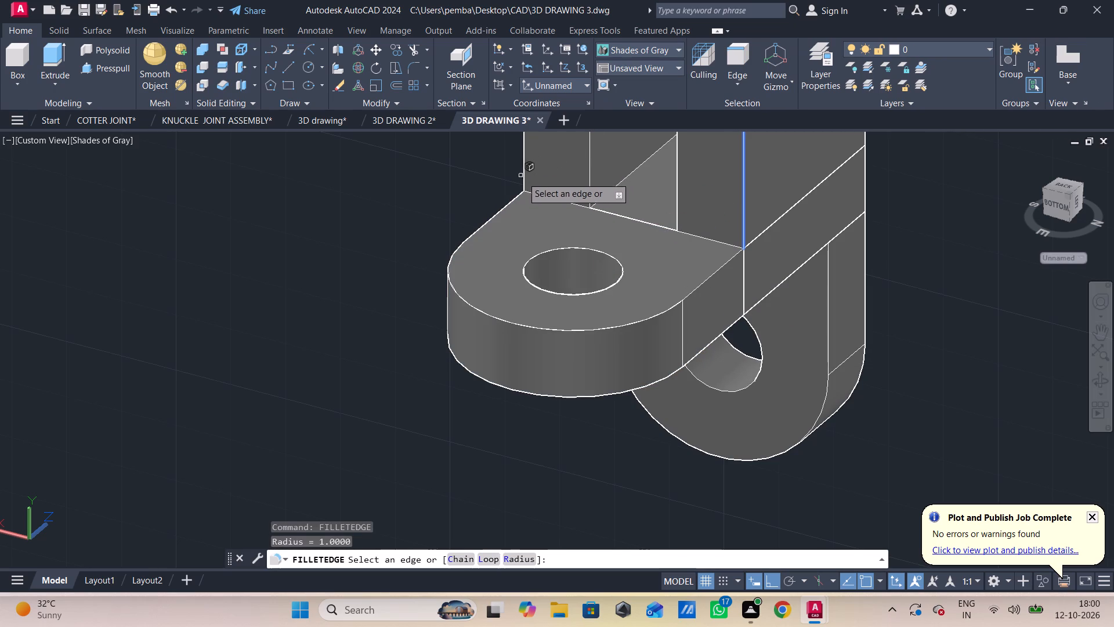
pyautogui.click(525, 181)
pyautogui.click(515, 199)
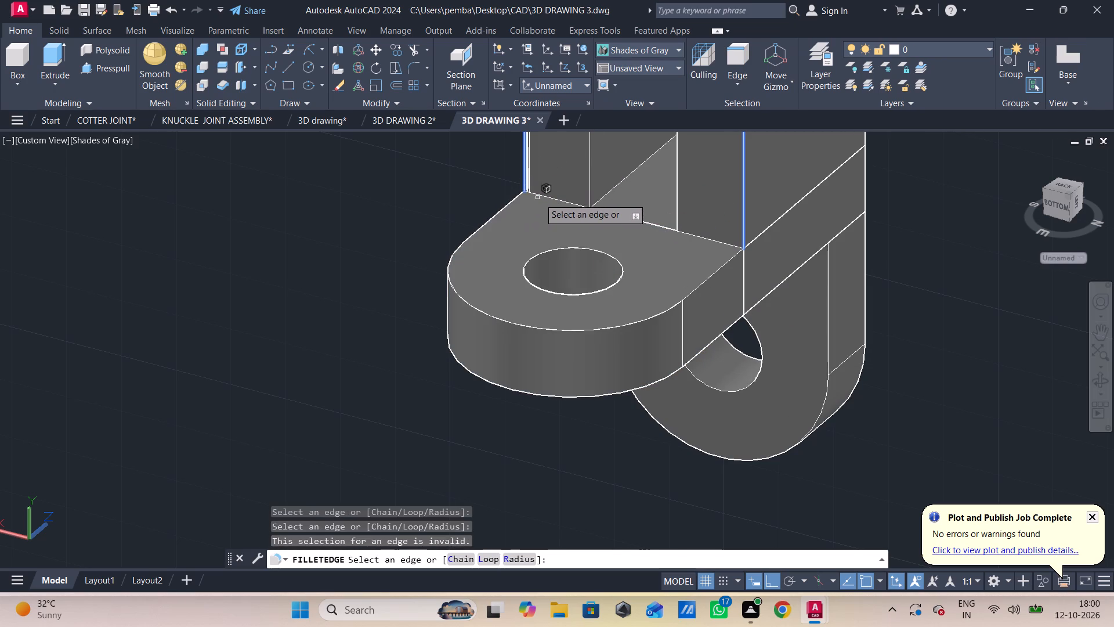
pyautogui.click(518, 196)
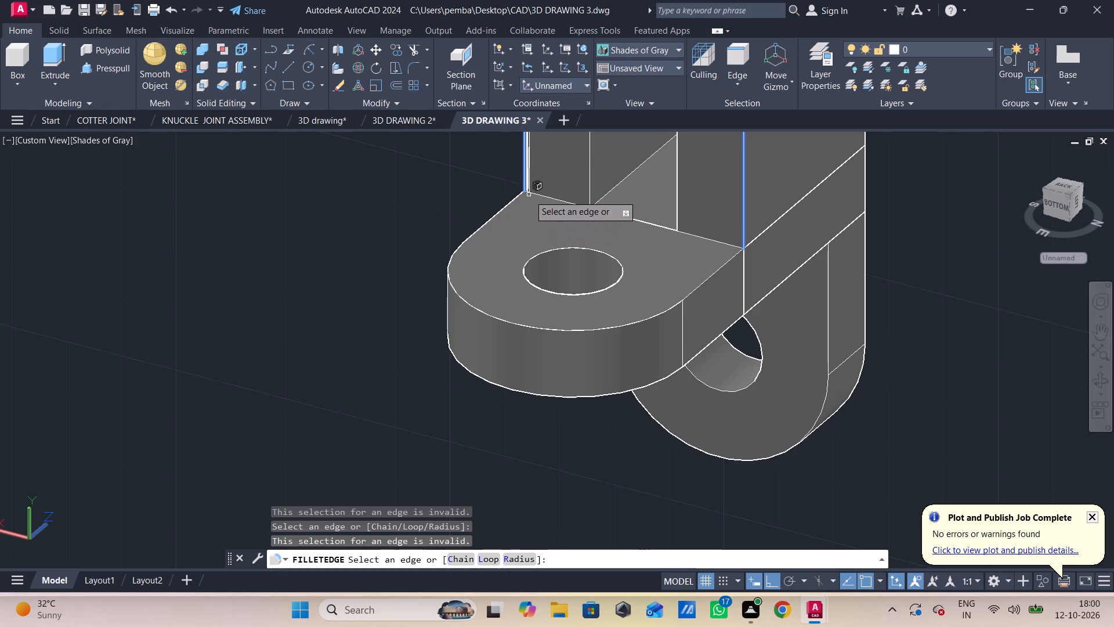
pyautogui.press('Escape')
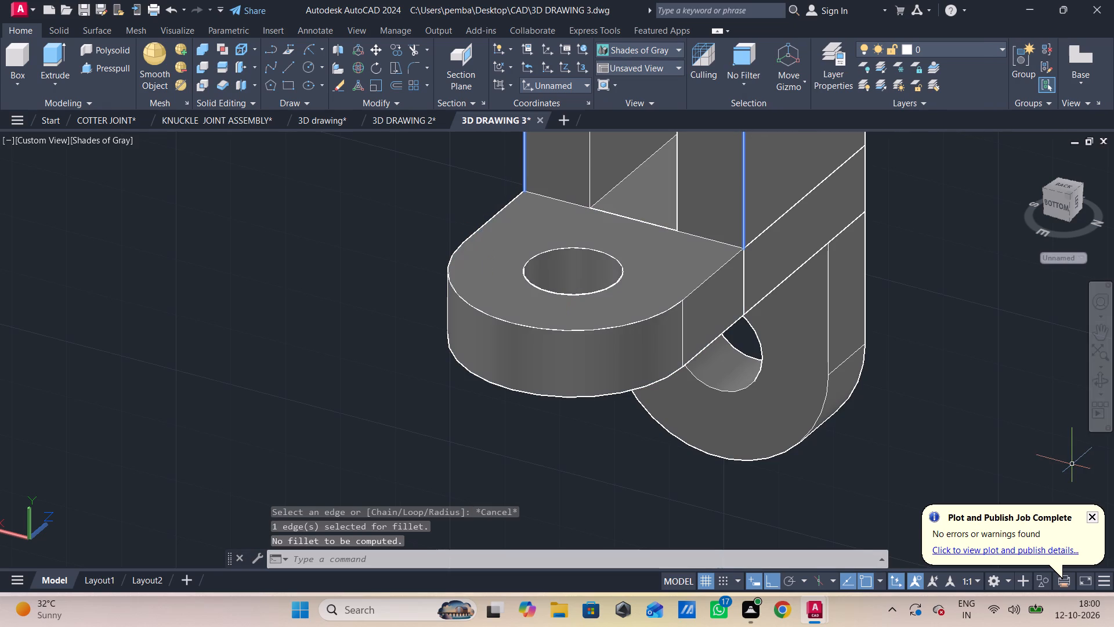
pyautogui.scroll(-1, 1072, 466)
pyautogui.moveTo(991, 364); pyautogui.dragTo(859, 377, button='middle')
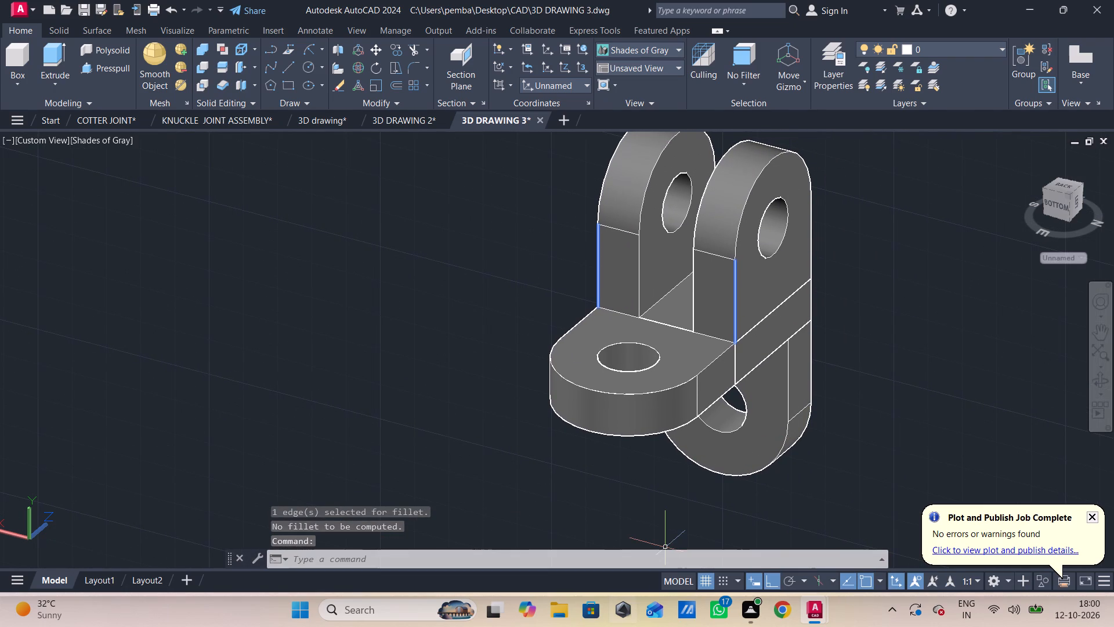
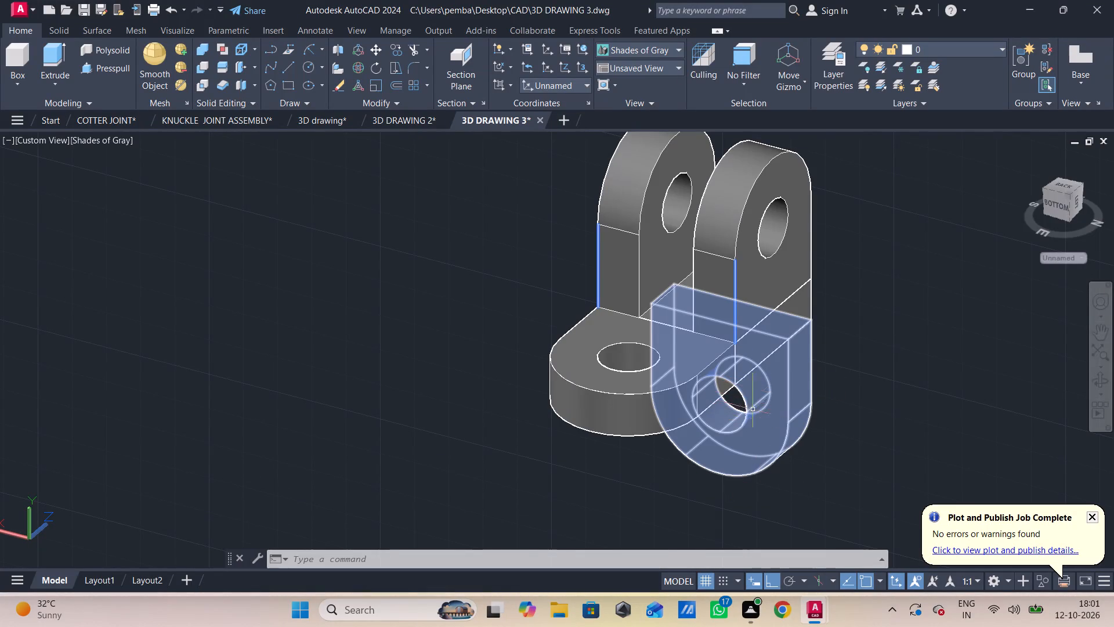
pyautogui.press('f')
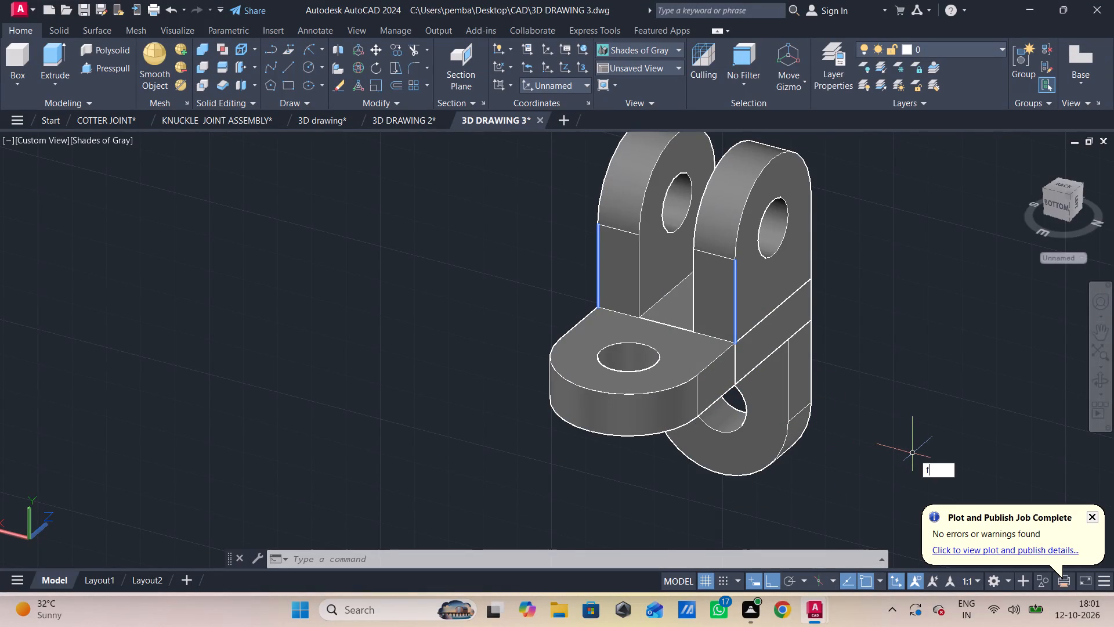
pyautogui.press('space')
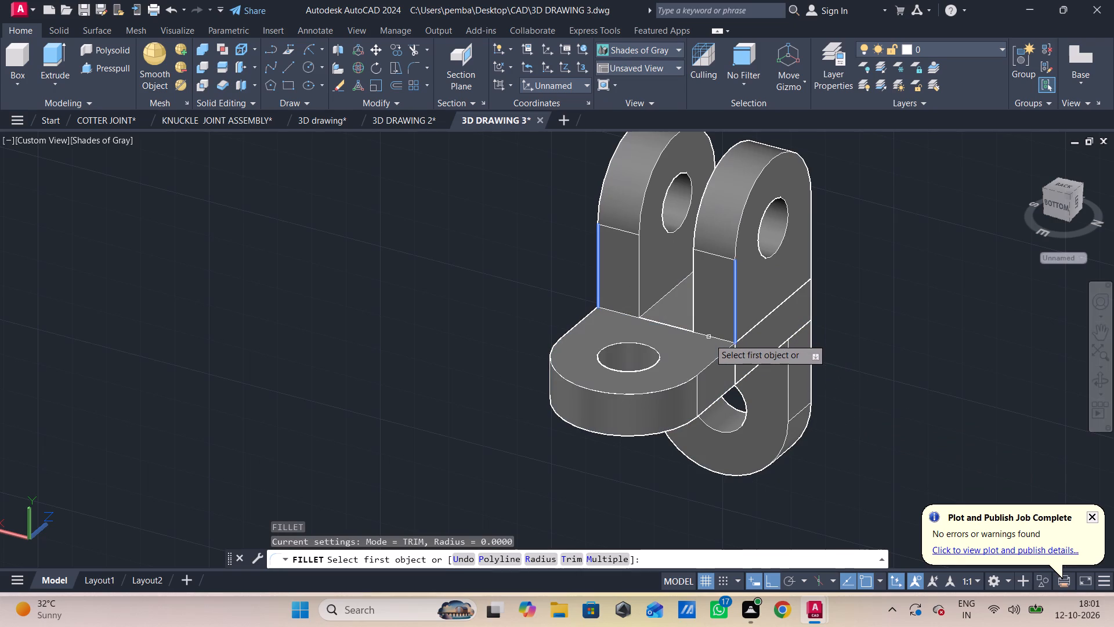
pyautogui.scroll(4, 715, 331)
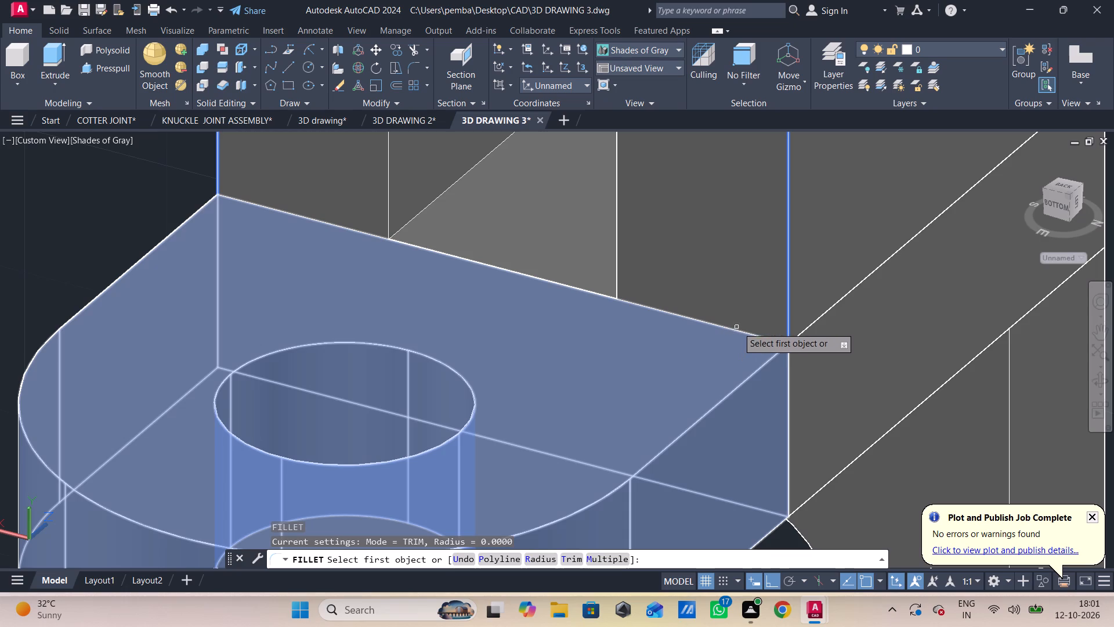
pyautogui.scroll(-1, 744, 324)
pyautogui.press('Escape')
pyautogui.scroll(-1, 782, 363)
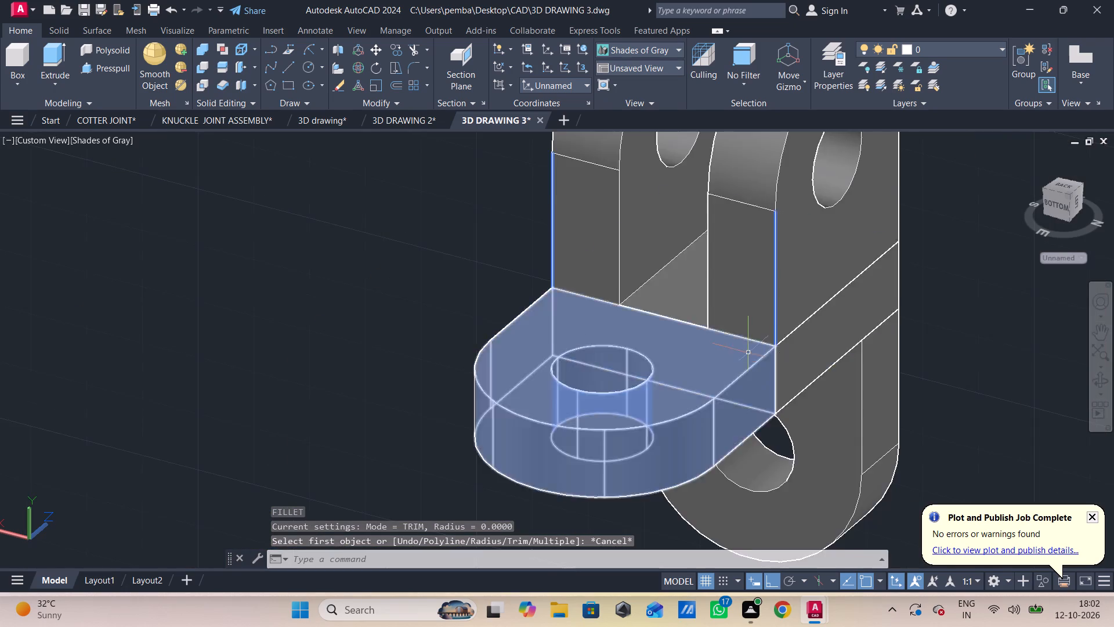
# Deselect the leftover highlighted vertical front edges on the two upright lugs.
pyautogui.scroll(-1, 748, 352)
pyautogui.moveTo(762, 344); pyautogui.dragTo(663, 342, button='middle')
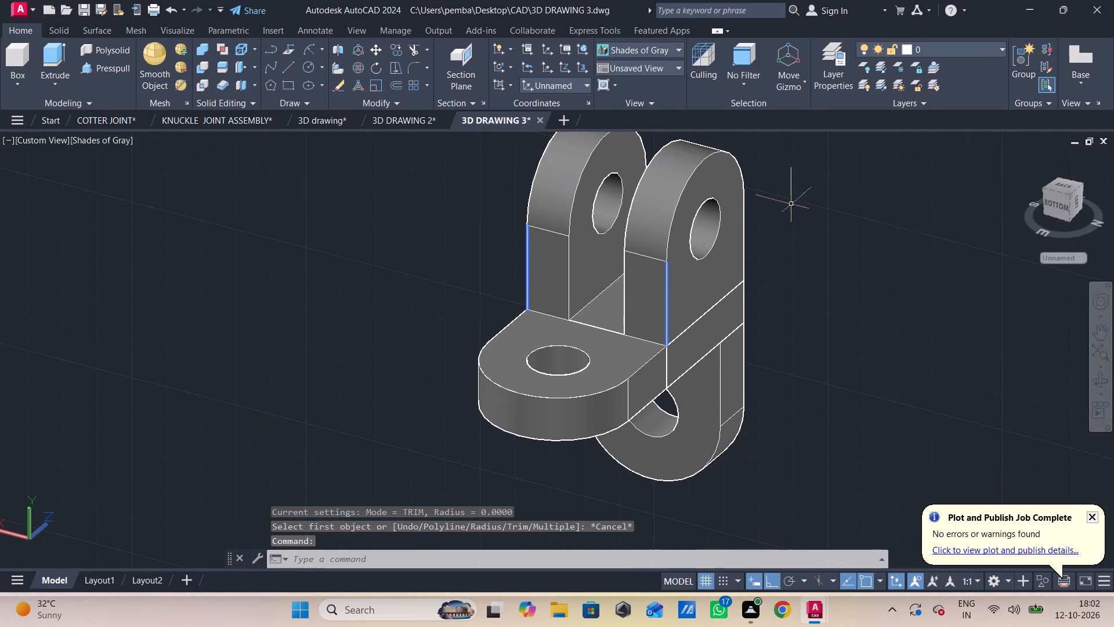
pyautogui.moveTo(796, 204); pyautogui.dragTo(767, 222, button='middle')
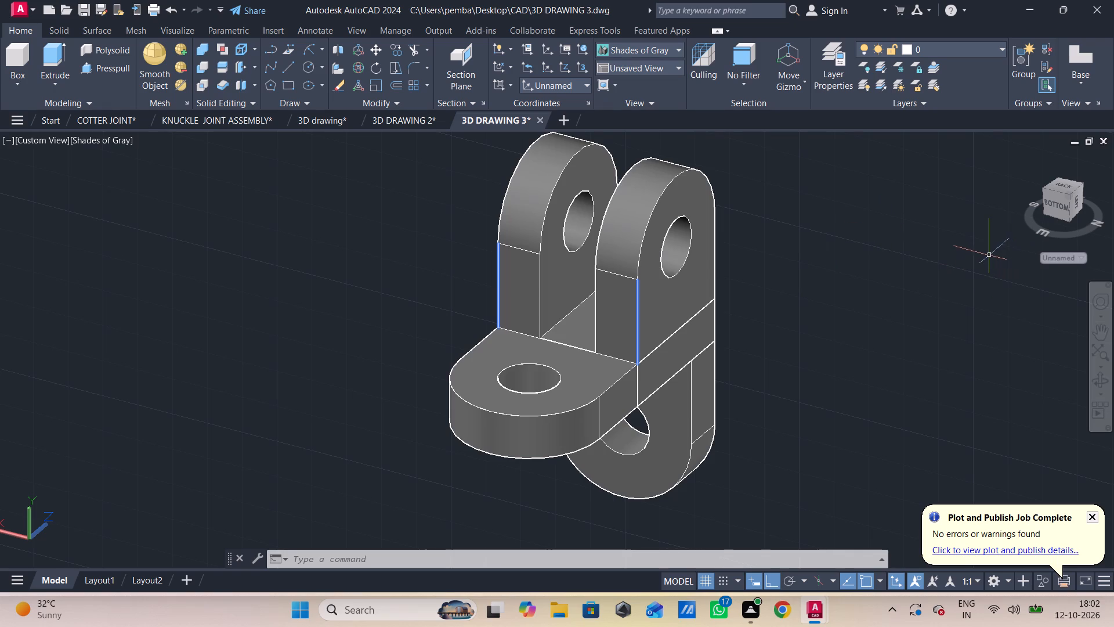
pyautogui.press('Escape')
pyautogui.press('Escape')
pyautogui.press('Escape')
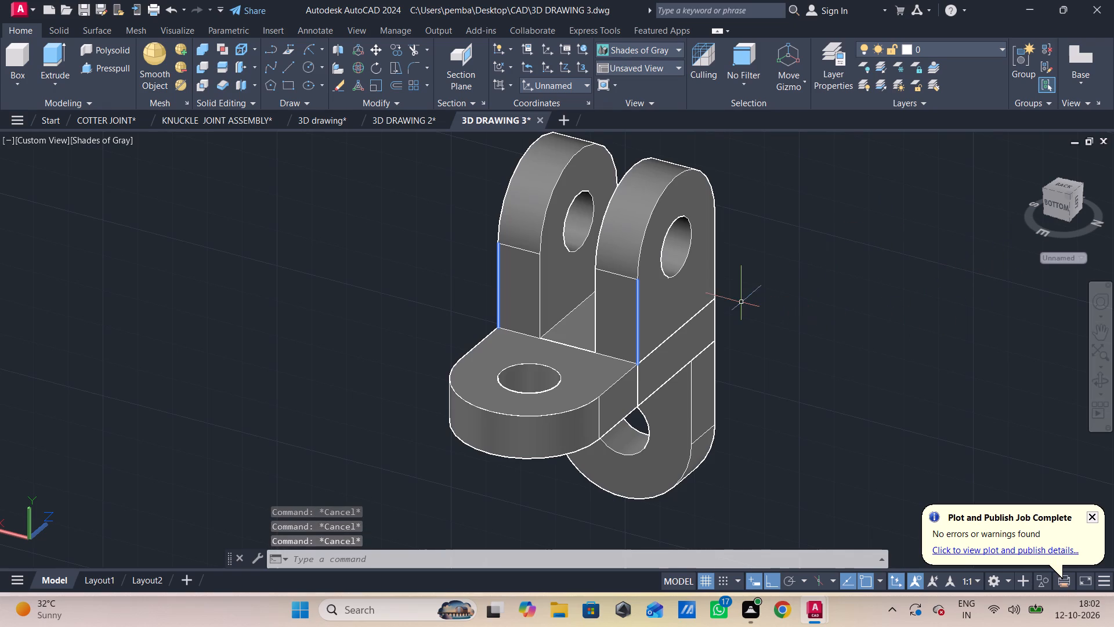
pyautogui.click(638, 300)
pyautogui.press('Escape')
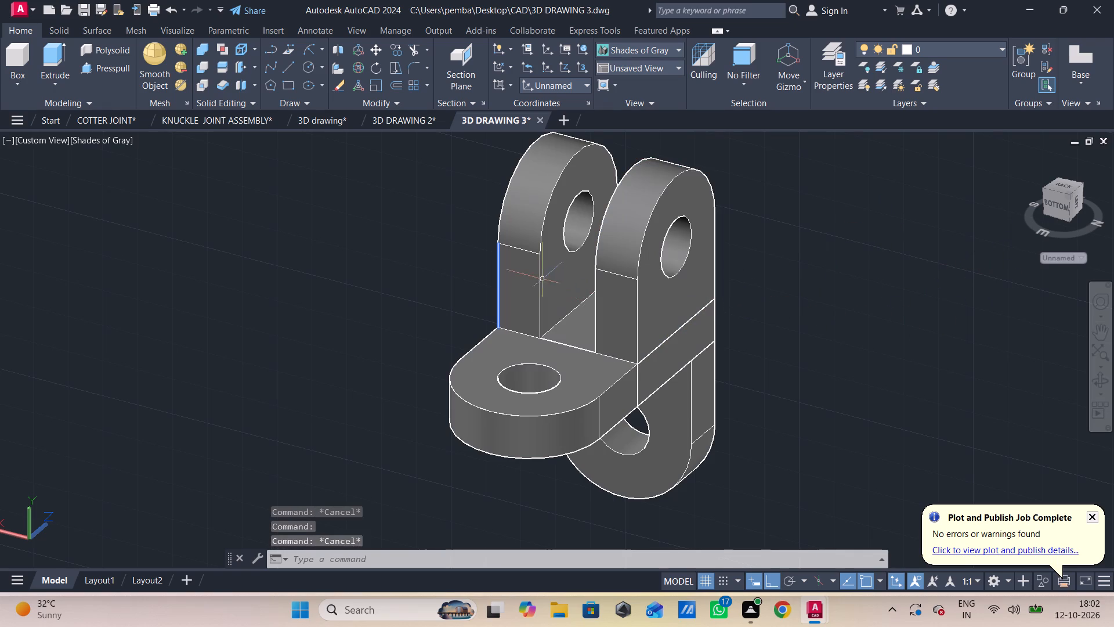
pyautogui.click(502, 267)
pyautogui.press('Escape')
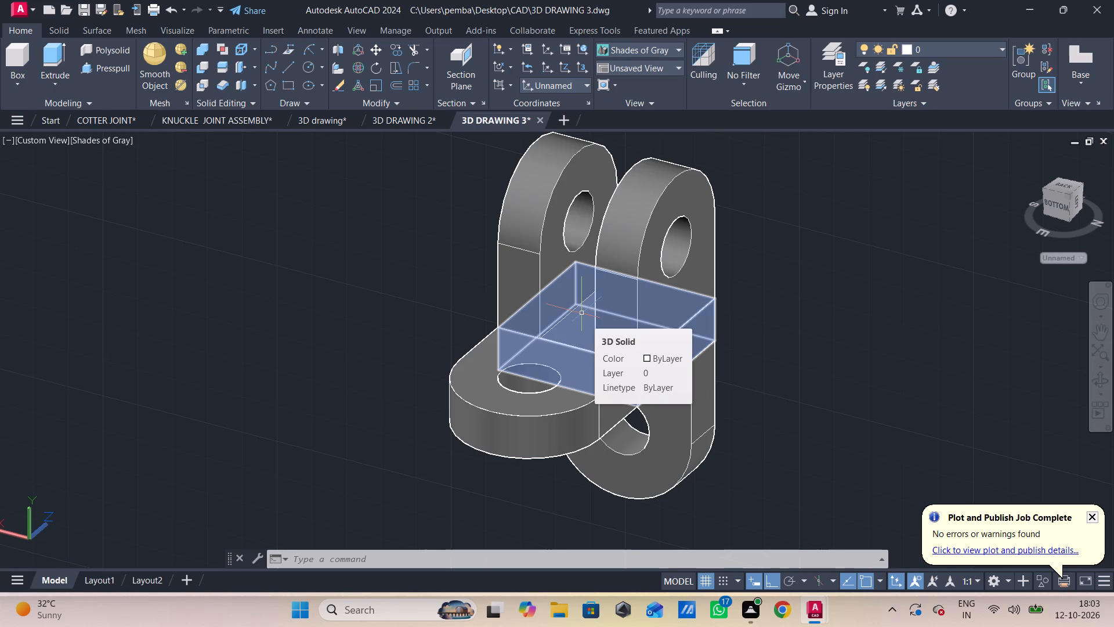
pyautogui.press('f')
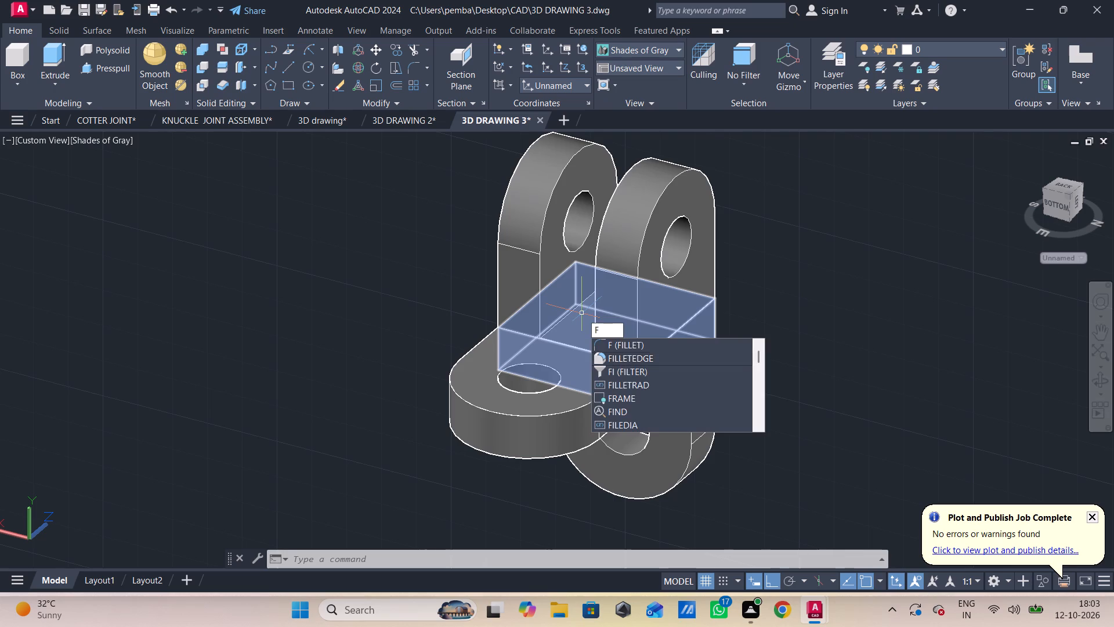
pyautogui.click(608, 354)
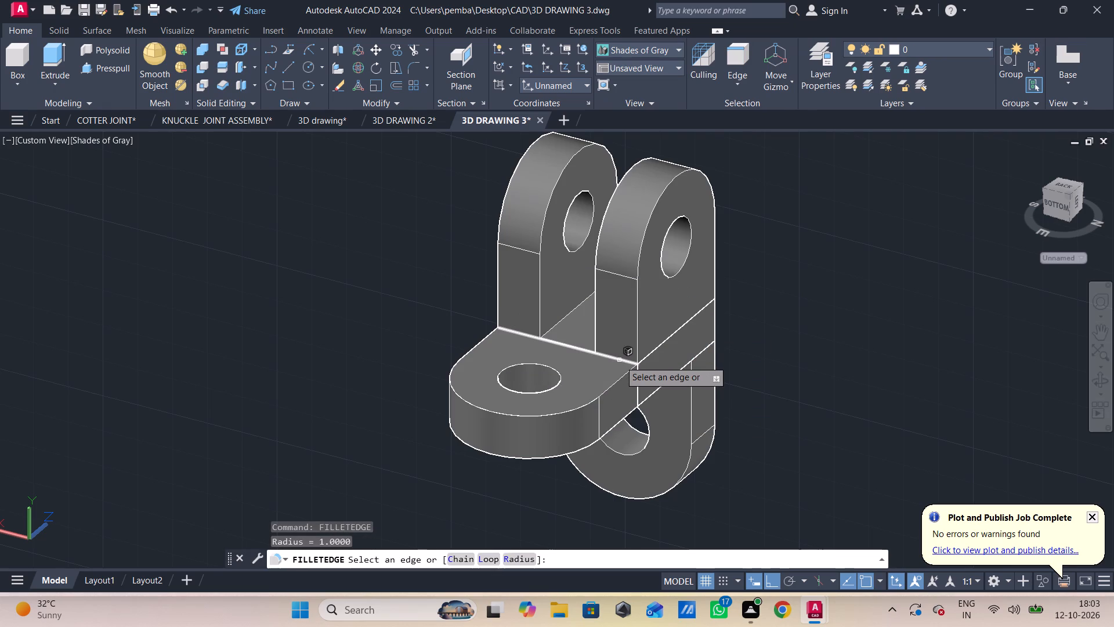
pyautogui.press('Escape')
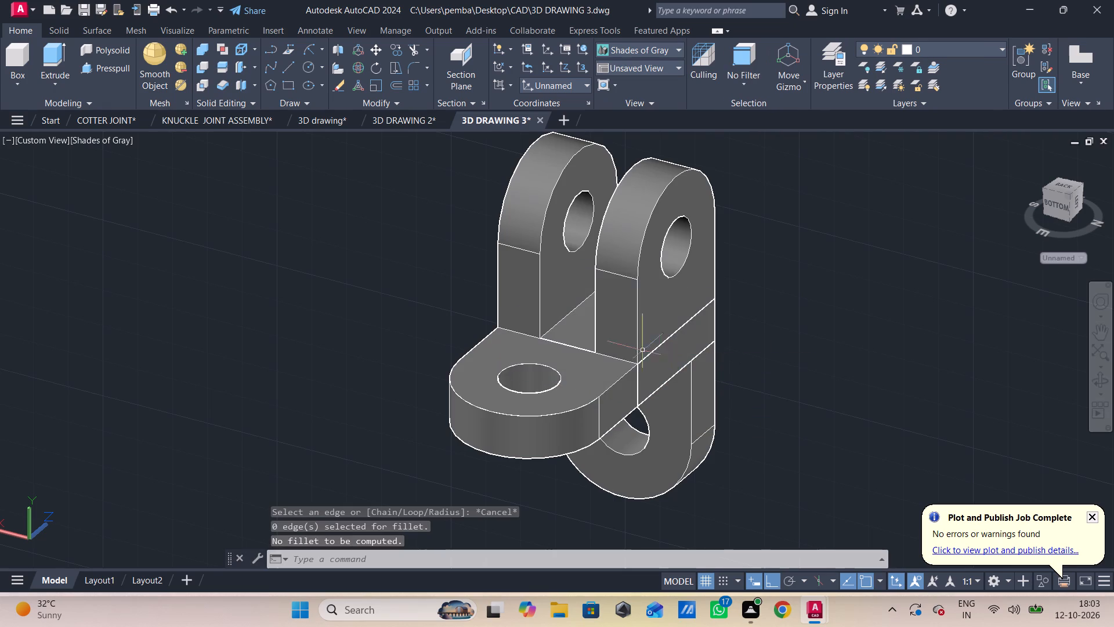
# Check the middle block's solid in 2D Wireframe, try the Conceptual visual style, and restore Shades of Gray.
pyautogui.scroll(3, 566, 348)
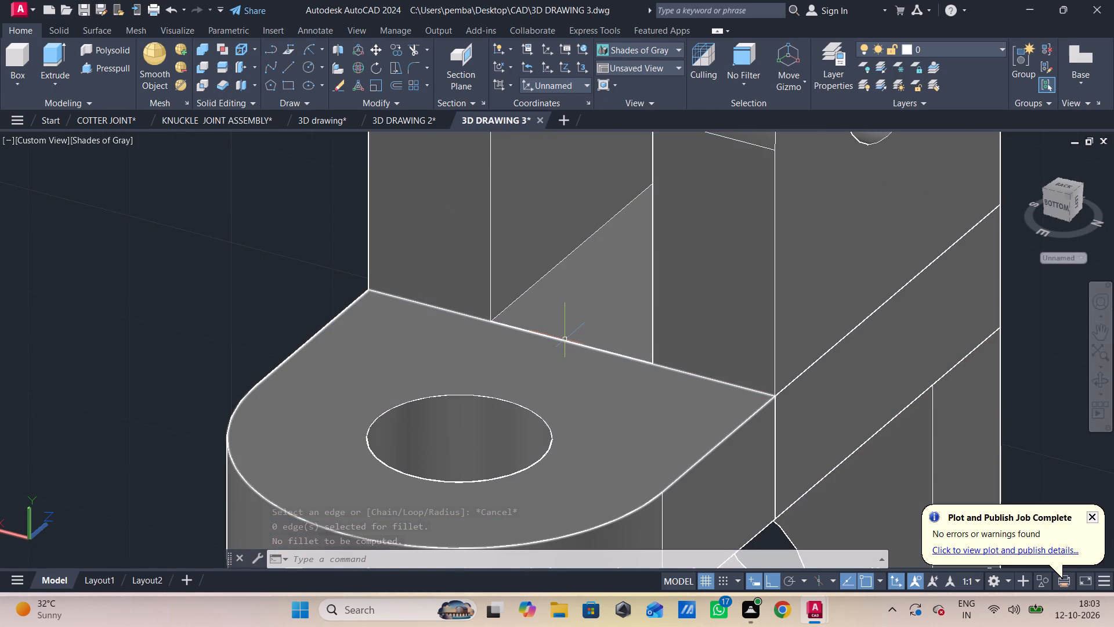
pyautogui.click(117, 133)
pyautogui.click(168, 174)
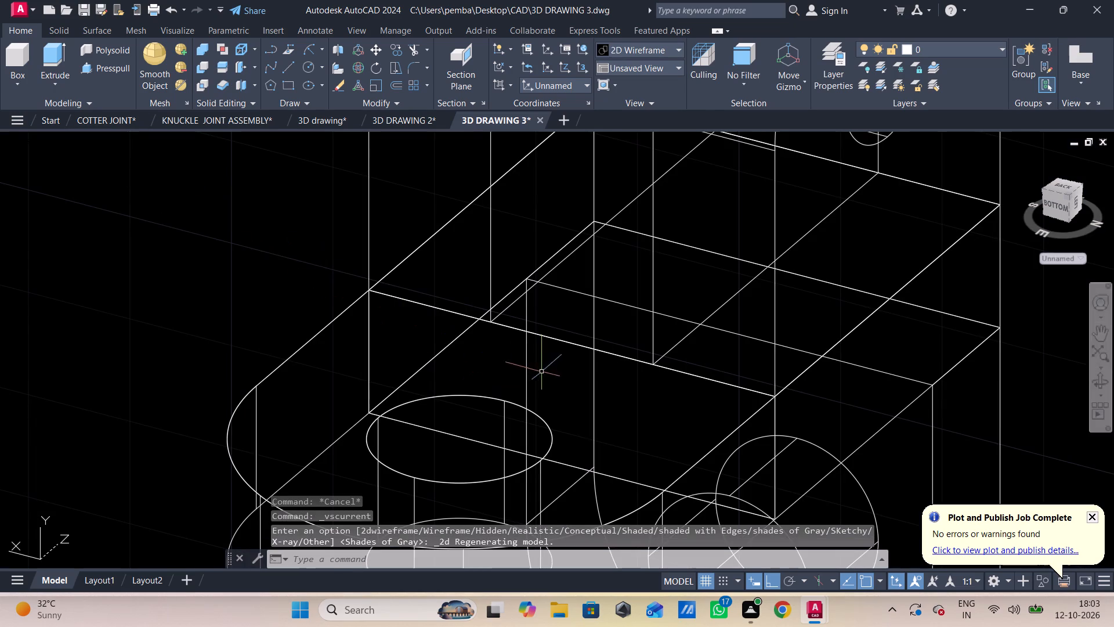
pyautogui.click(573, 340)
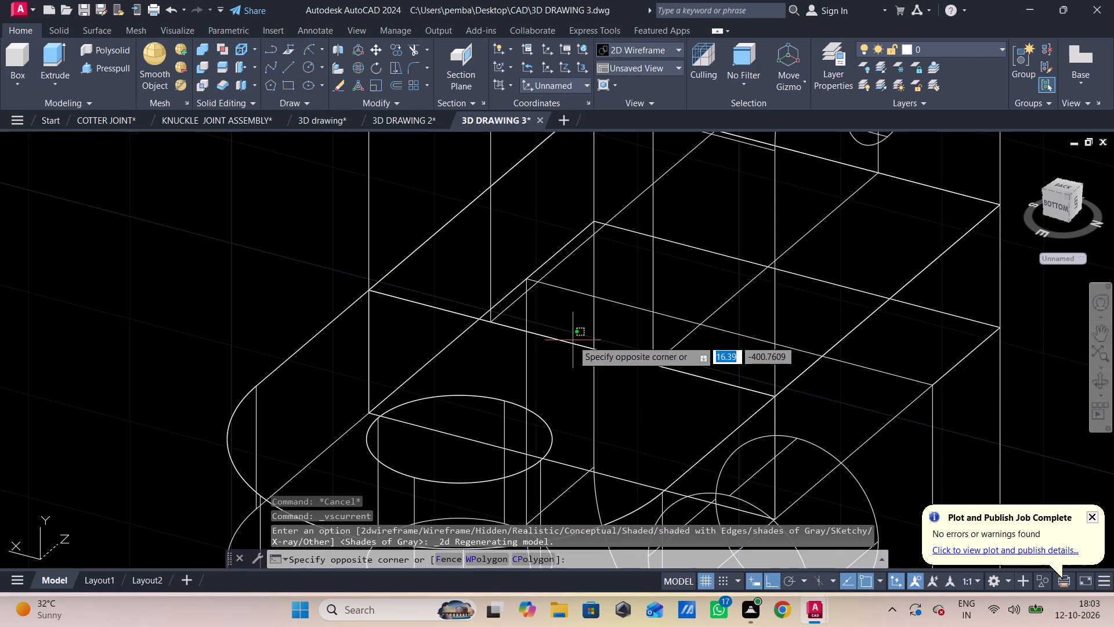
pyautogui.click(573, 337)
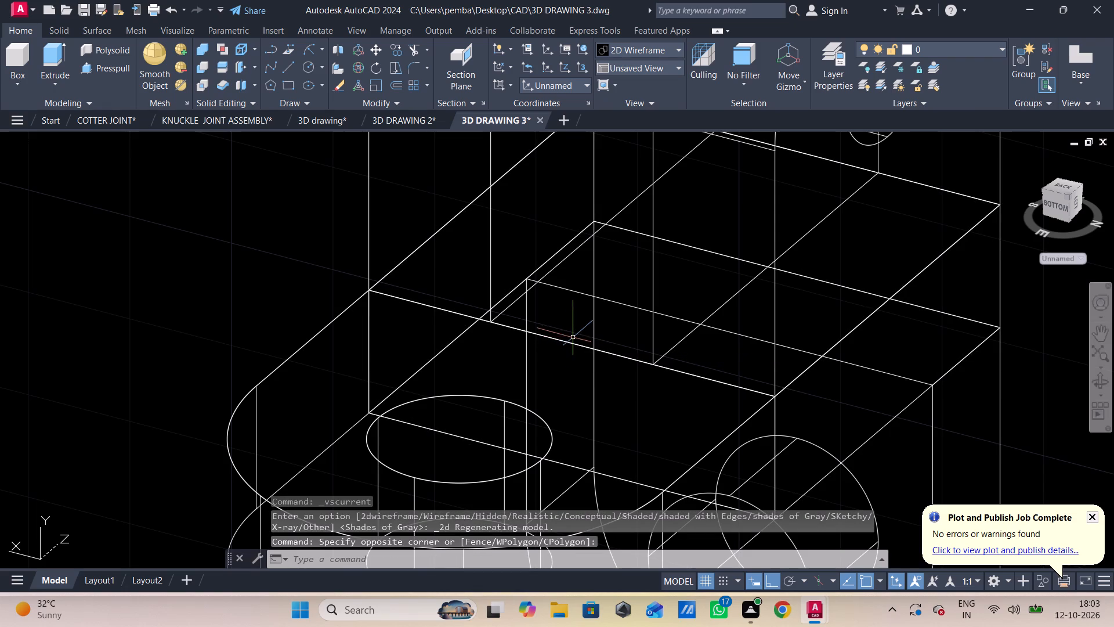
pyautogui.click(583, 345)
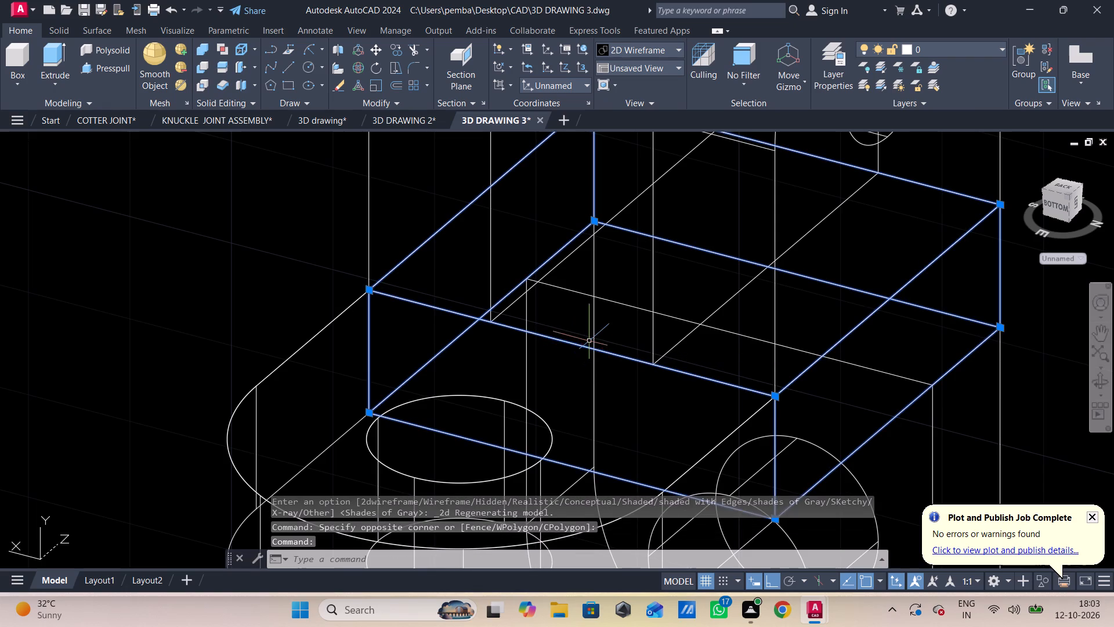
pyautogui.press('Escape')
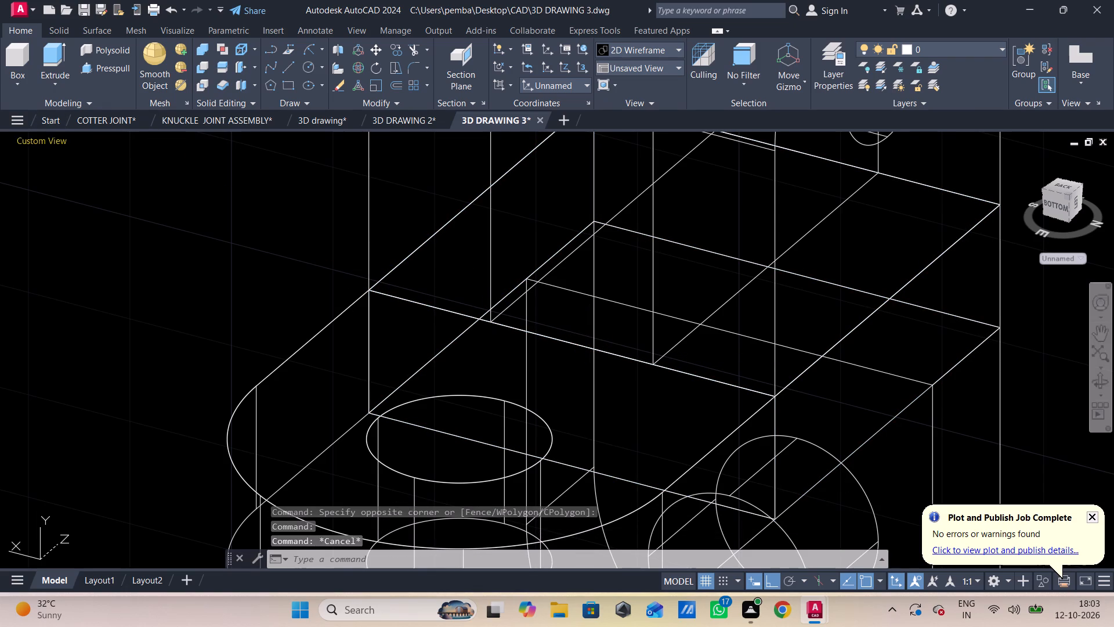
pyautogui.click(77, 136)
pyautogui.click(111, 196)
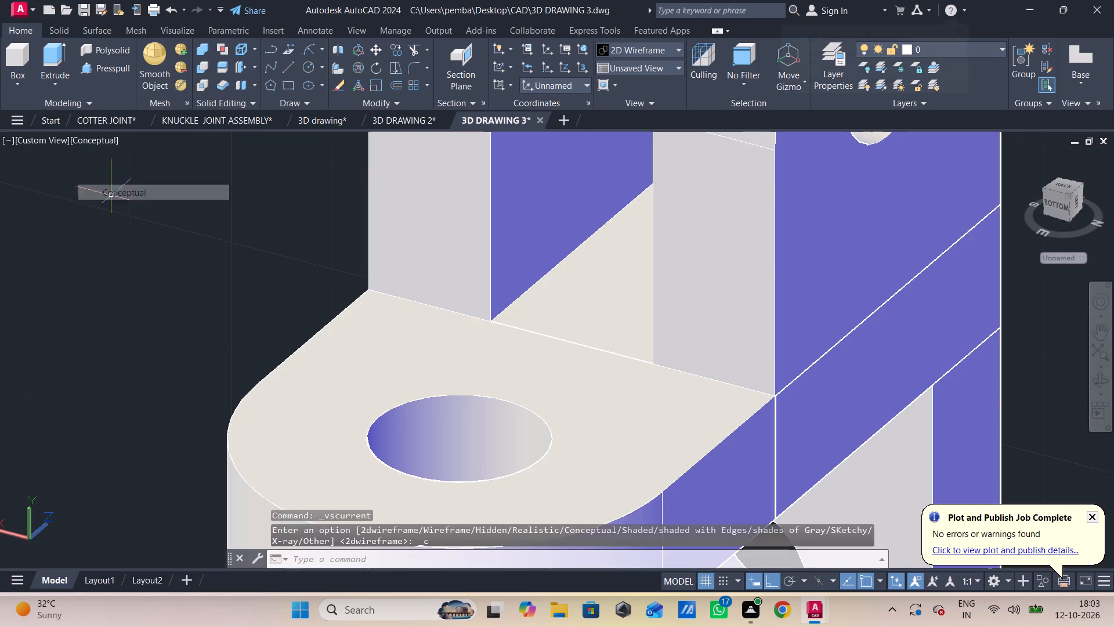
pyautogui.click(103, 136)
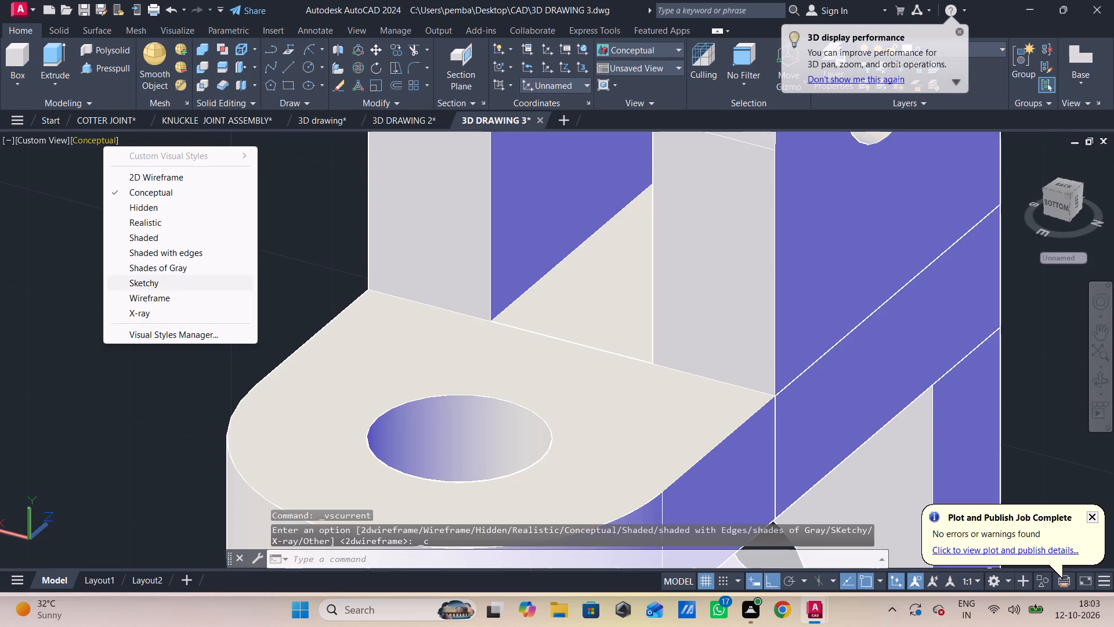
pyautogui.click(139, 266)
# Start an edge fillet on one upright lug's bottom front edge and try to add the other lug's matching edge.
pyautogui.scroll(-2, 303, 380)
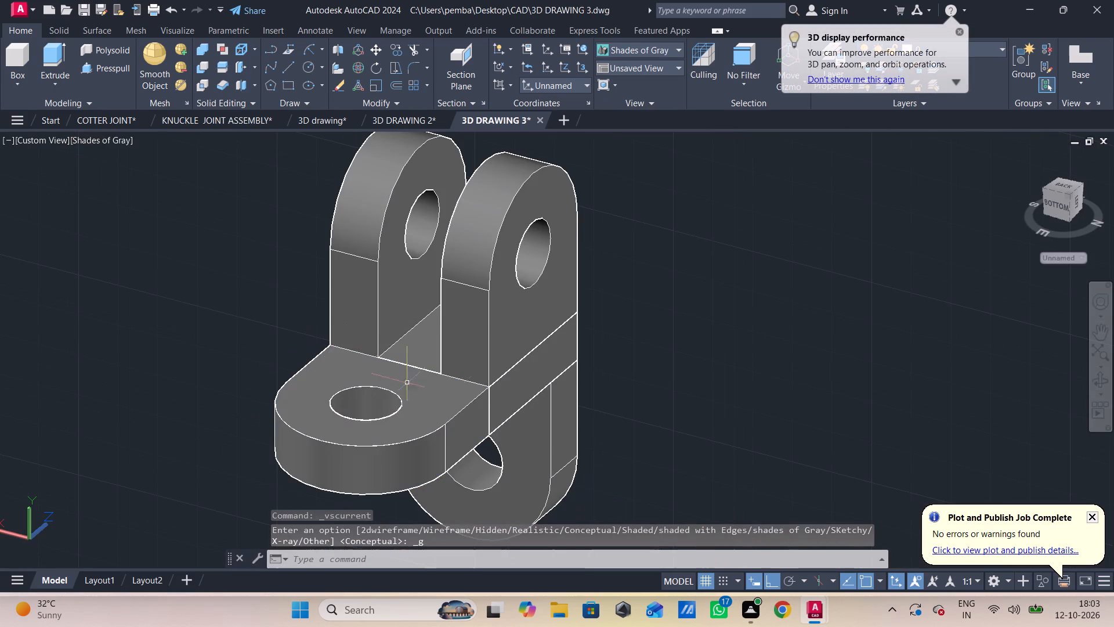
pyautogui.press('f')
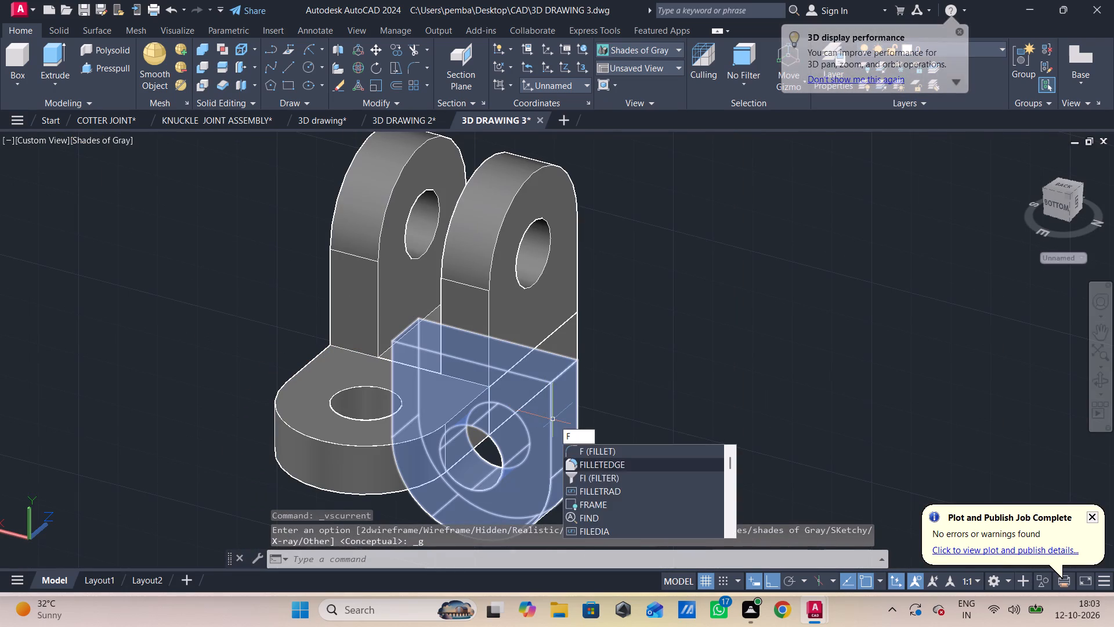
pyautogui.click(566, 462)
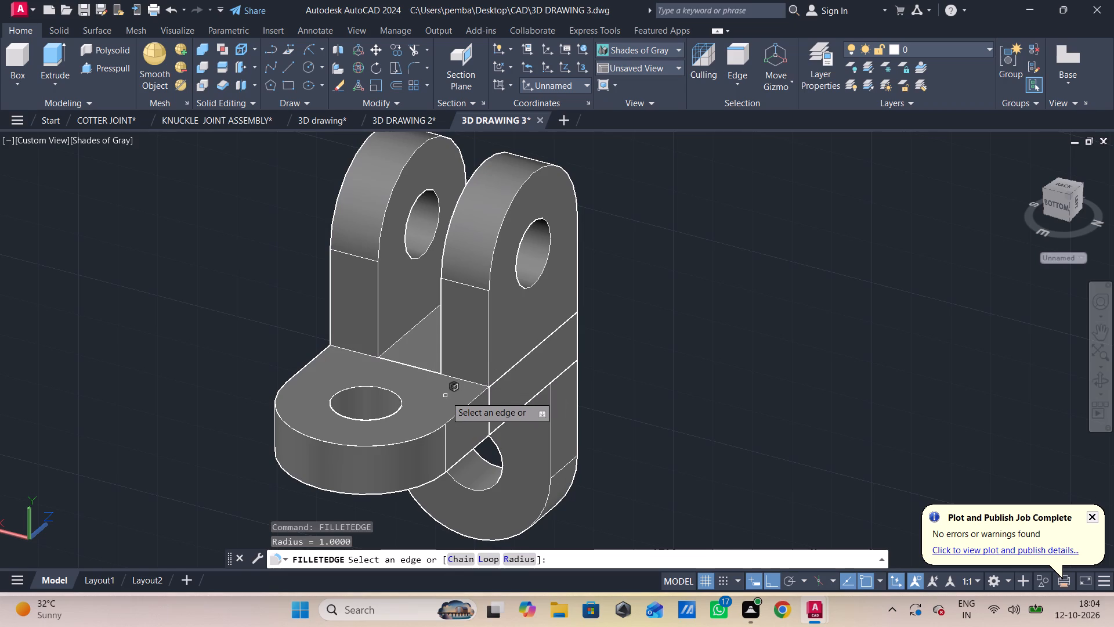
pyautogui.click(477, 383)
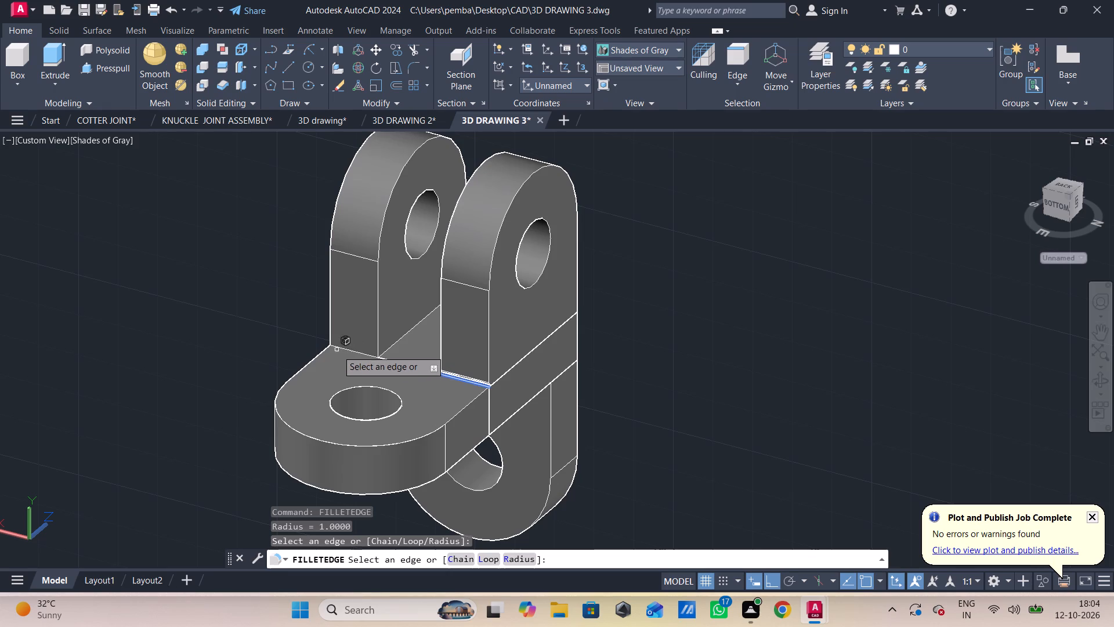
pyautogui.scroll(3, 345, 346)
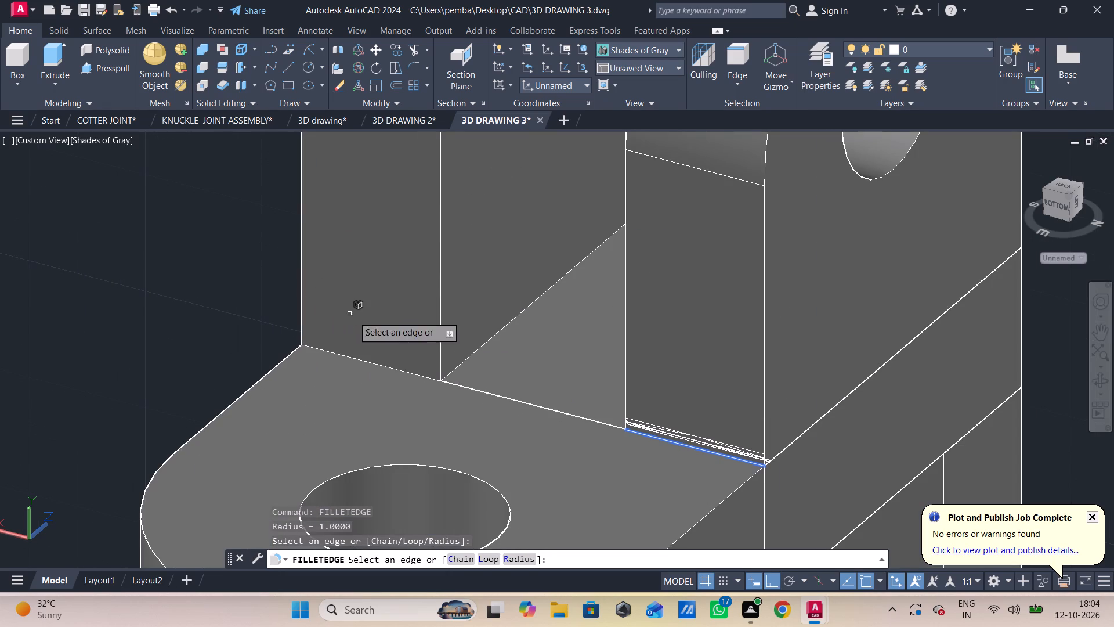
pyautogui.click(360, 359)
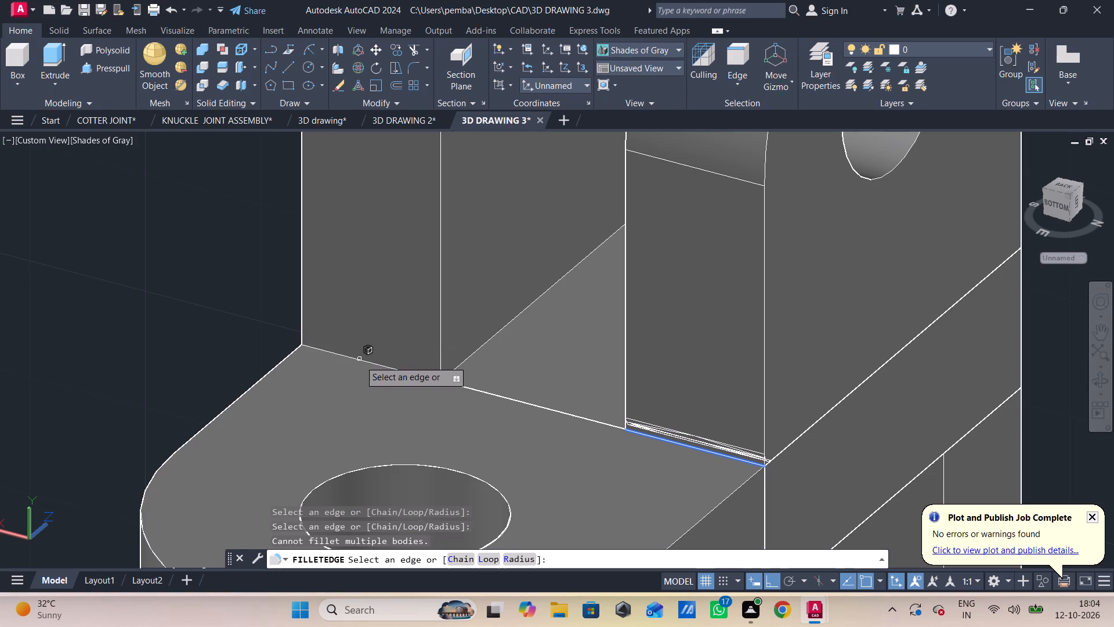
pyautogui.click(392, 369)
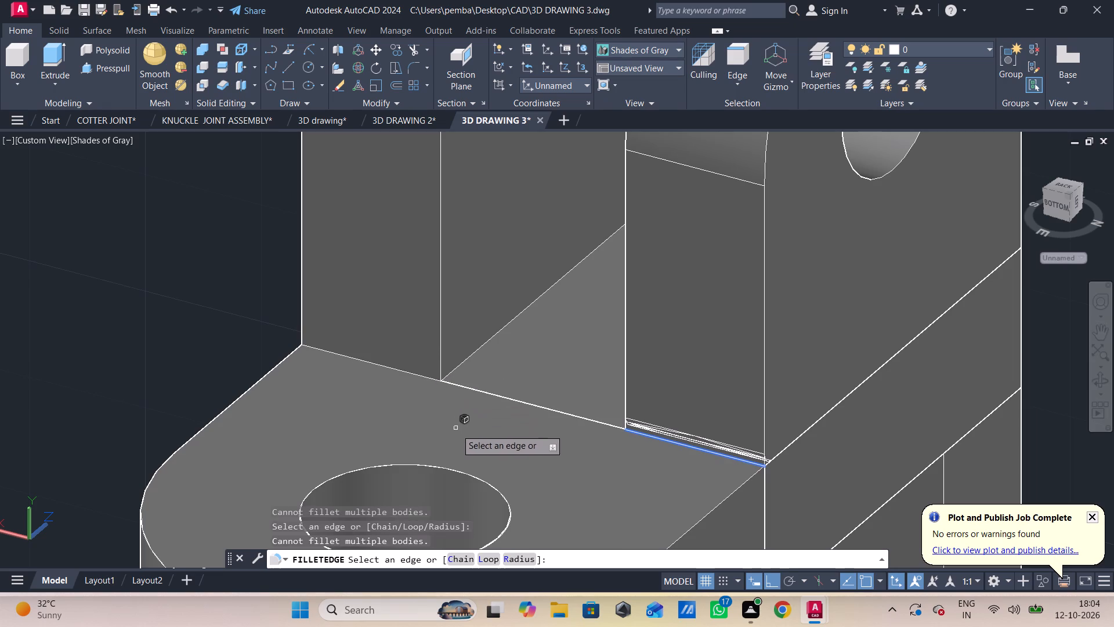
pyautogui.scroll(3, 397, 370)
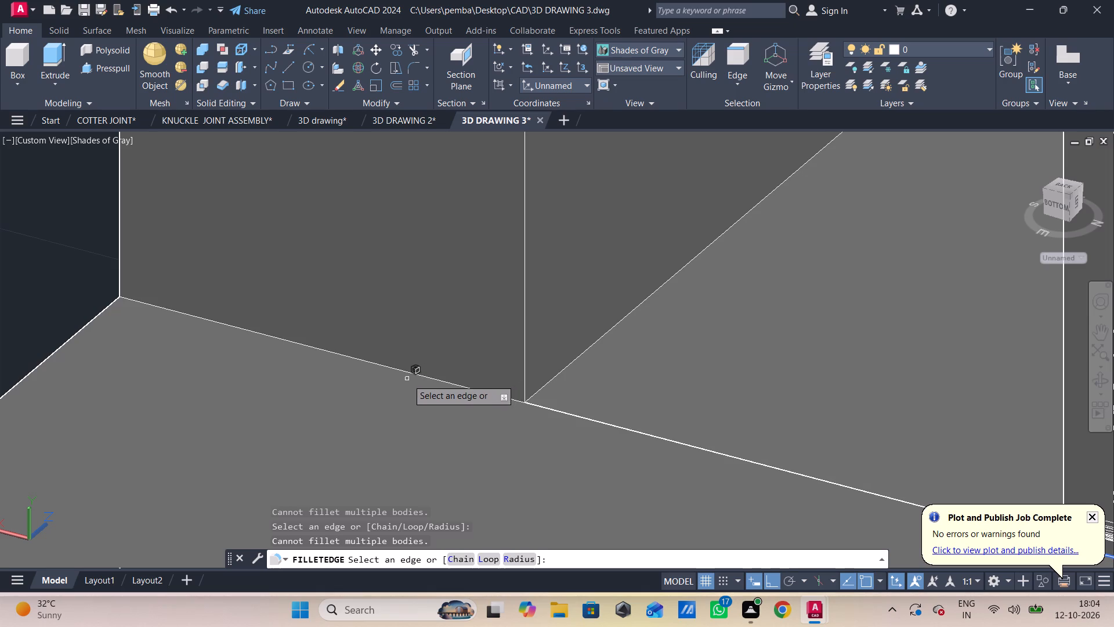
pyautogui.click(400, 369)
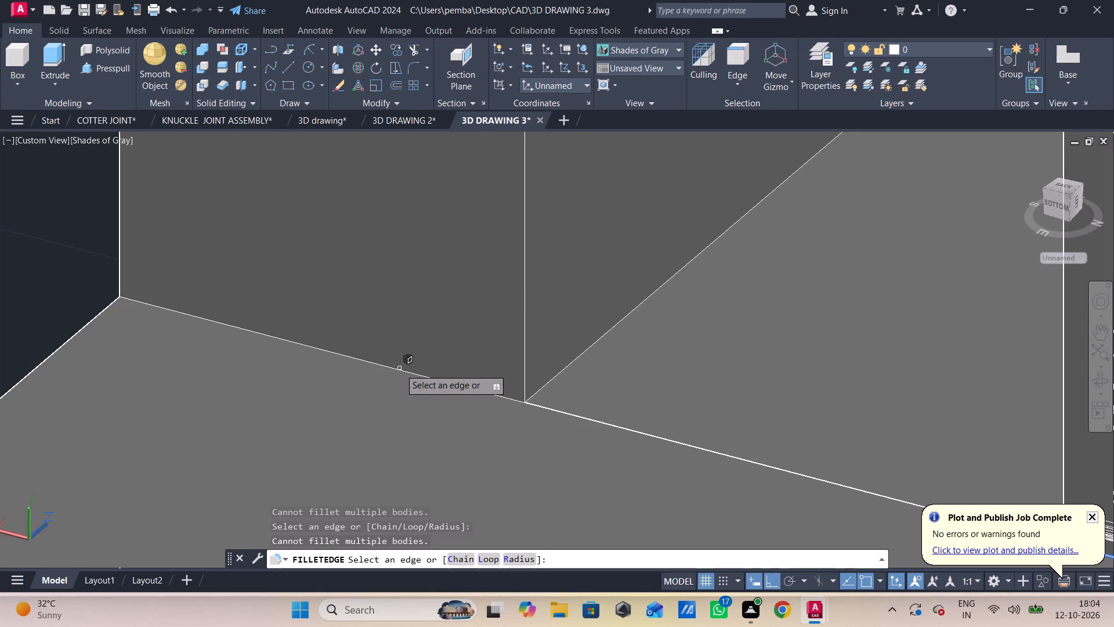
pyautogui.click(399, 370)
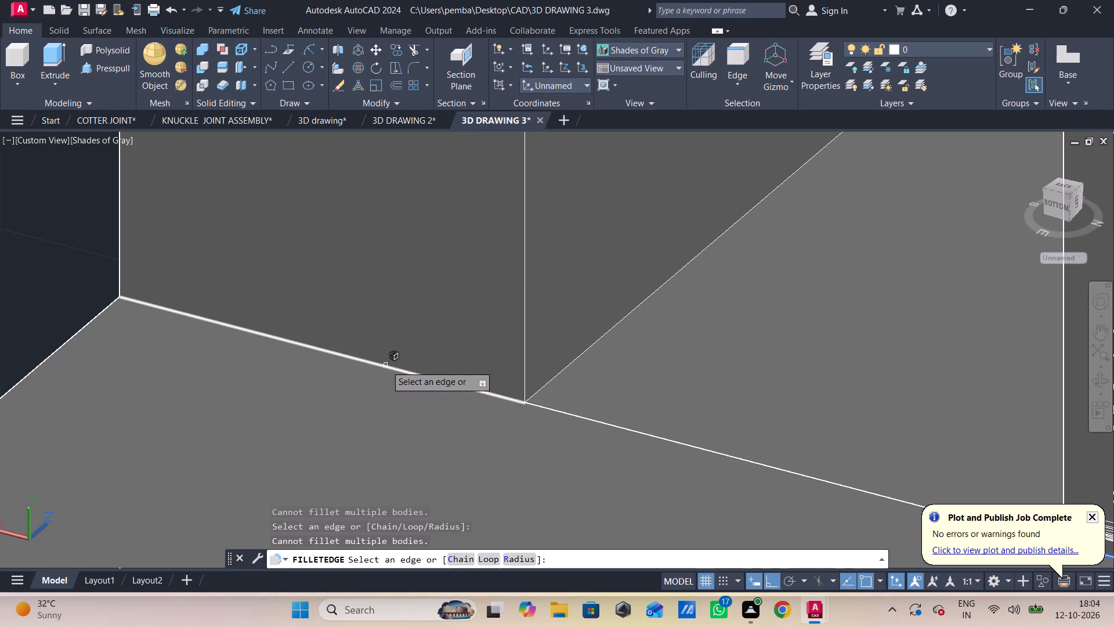
pyautogui.click(386, 365)
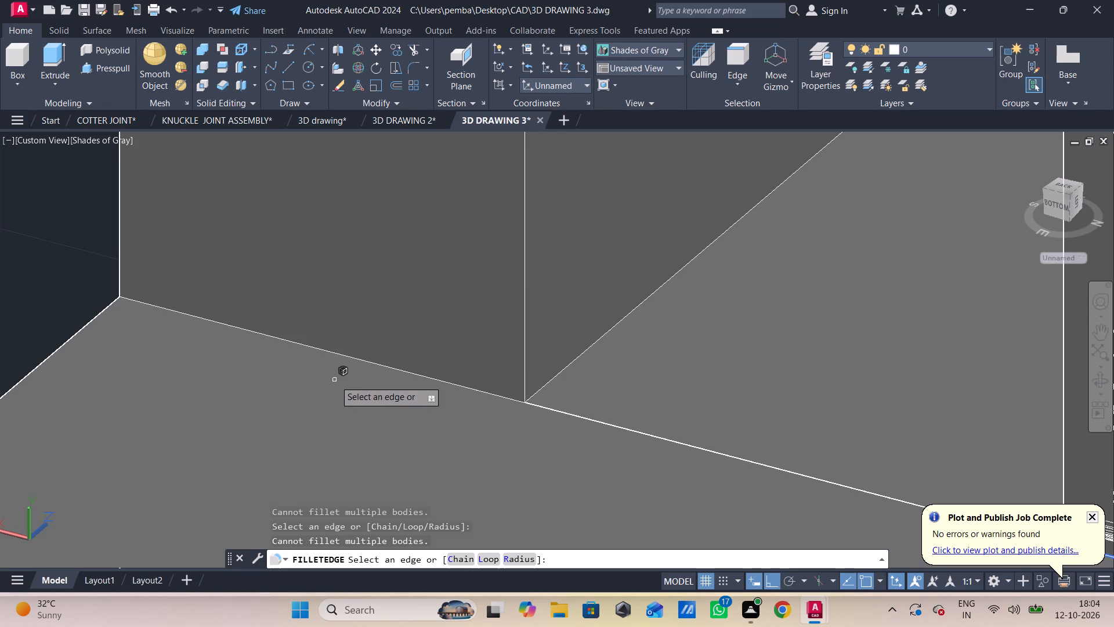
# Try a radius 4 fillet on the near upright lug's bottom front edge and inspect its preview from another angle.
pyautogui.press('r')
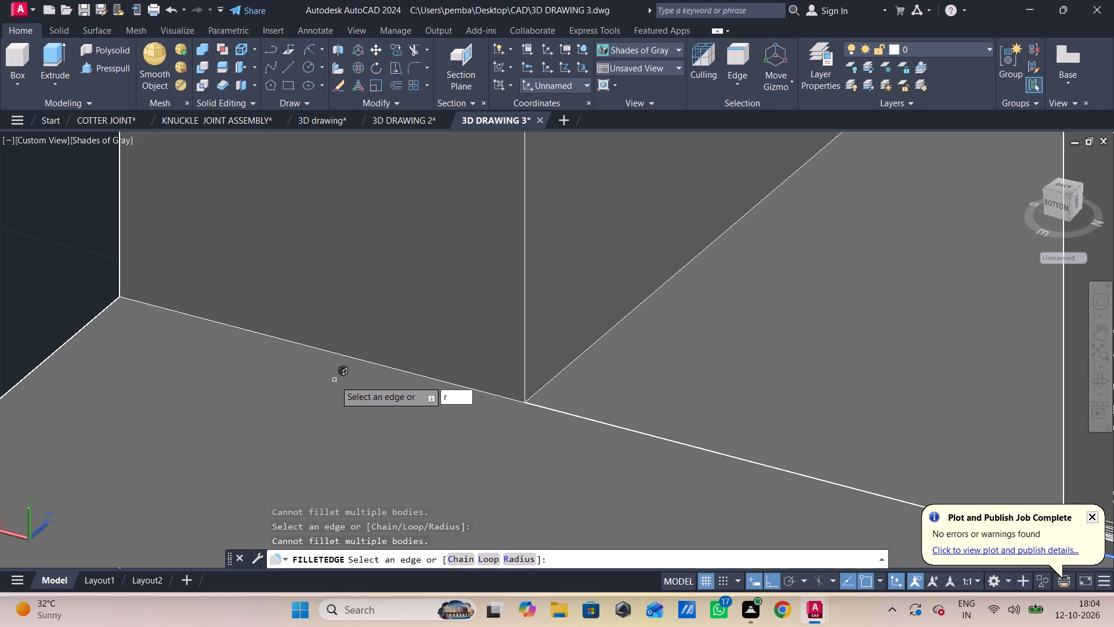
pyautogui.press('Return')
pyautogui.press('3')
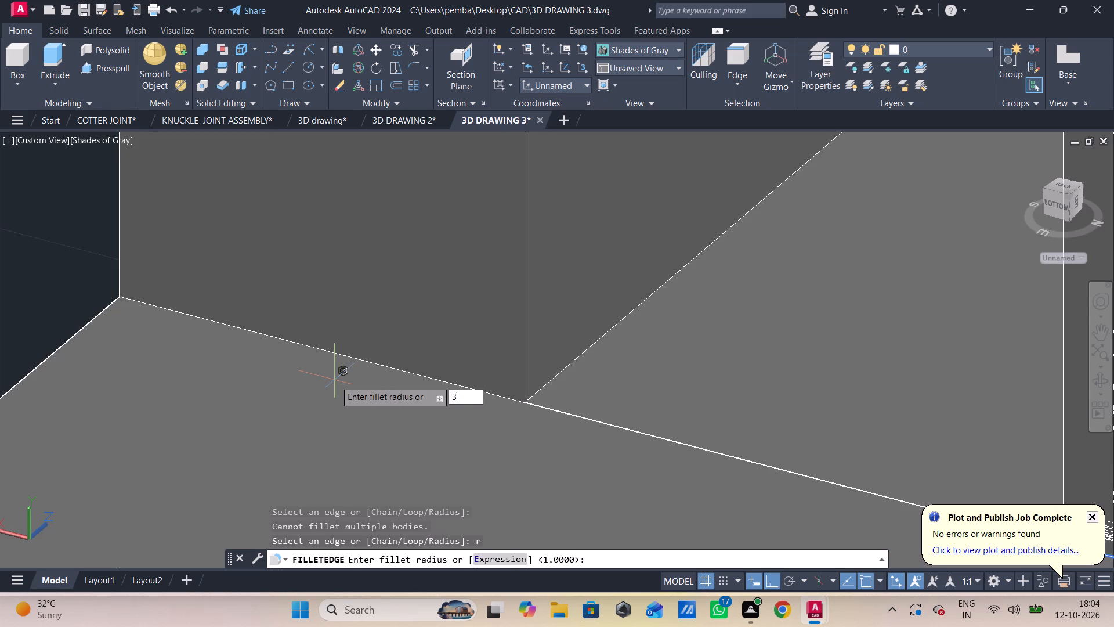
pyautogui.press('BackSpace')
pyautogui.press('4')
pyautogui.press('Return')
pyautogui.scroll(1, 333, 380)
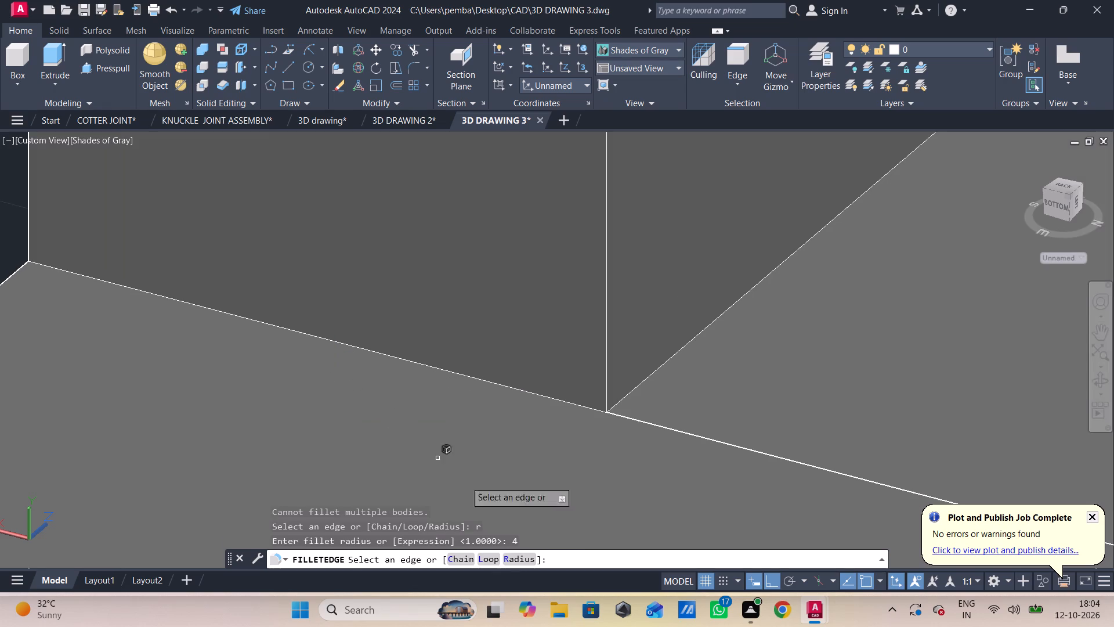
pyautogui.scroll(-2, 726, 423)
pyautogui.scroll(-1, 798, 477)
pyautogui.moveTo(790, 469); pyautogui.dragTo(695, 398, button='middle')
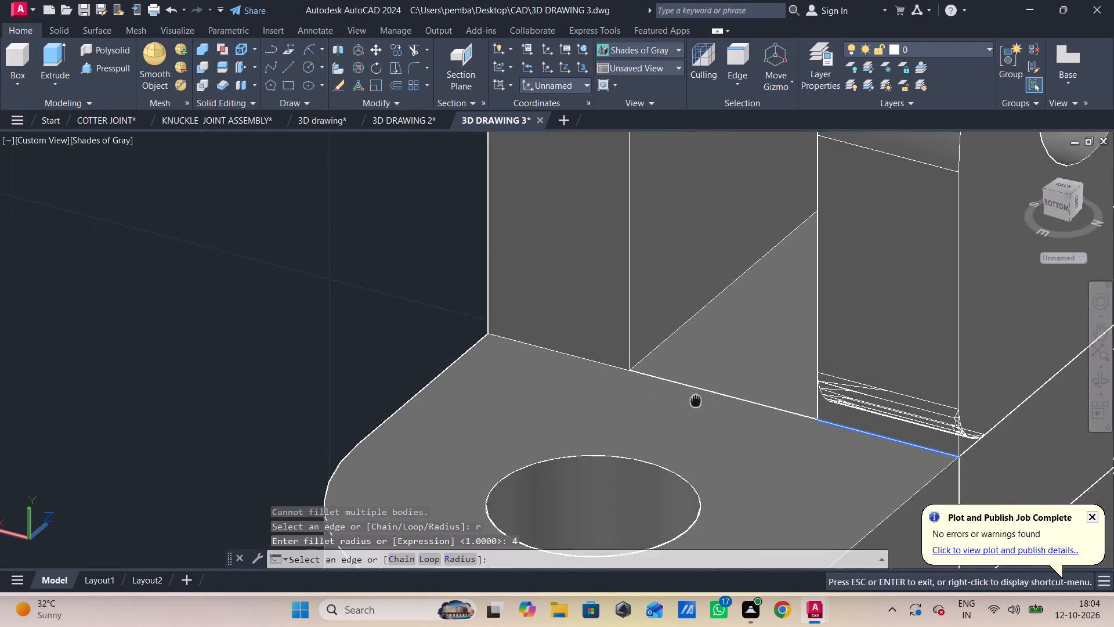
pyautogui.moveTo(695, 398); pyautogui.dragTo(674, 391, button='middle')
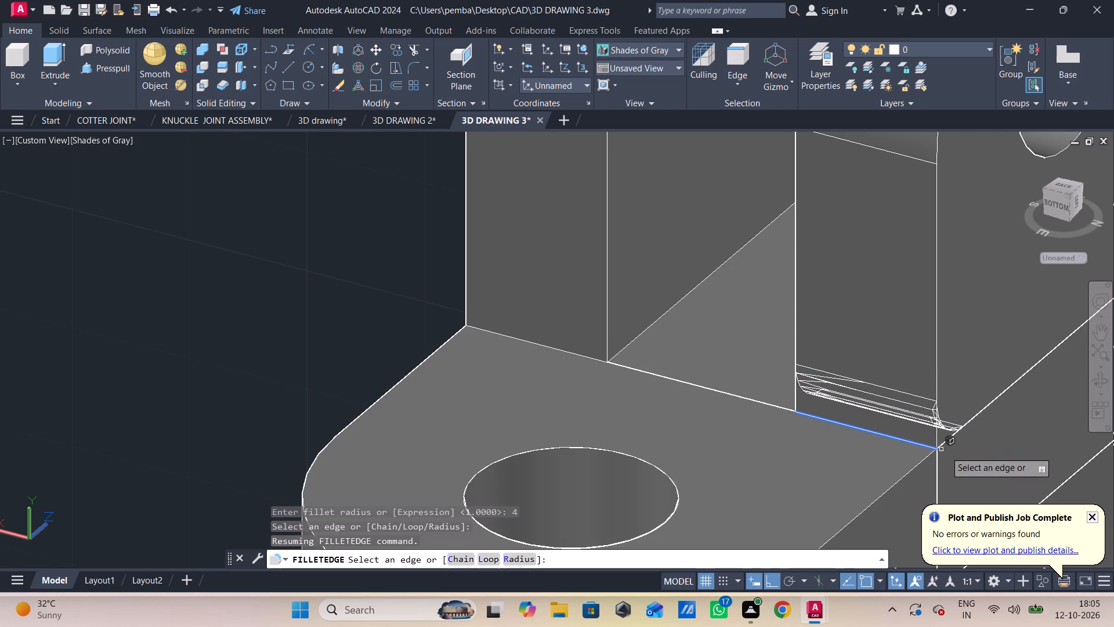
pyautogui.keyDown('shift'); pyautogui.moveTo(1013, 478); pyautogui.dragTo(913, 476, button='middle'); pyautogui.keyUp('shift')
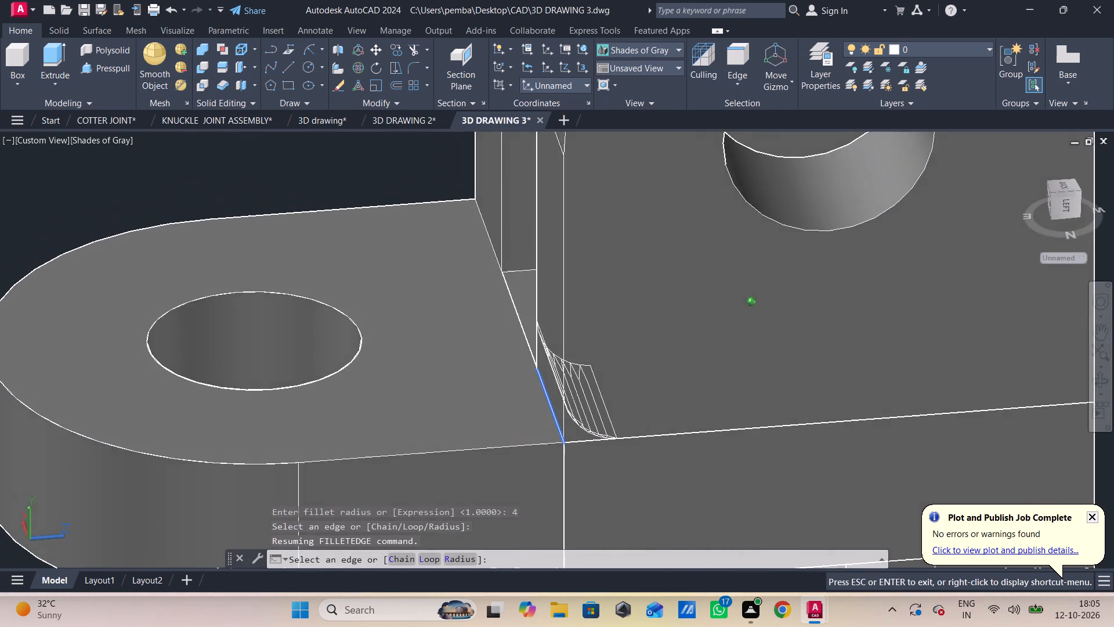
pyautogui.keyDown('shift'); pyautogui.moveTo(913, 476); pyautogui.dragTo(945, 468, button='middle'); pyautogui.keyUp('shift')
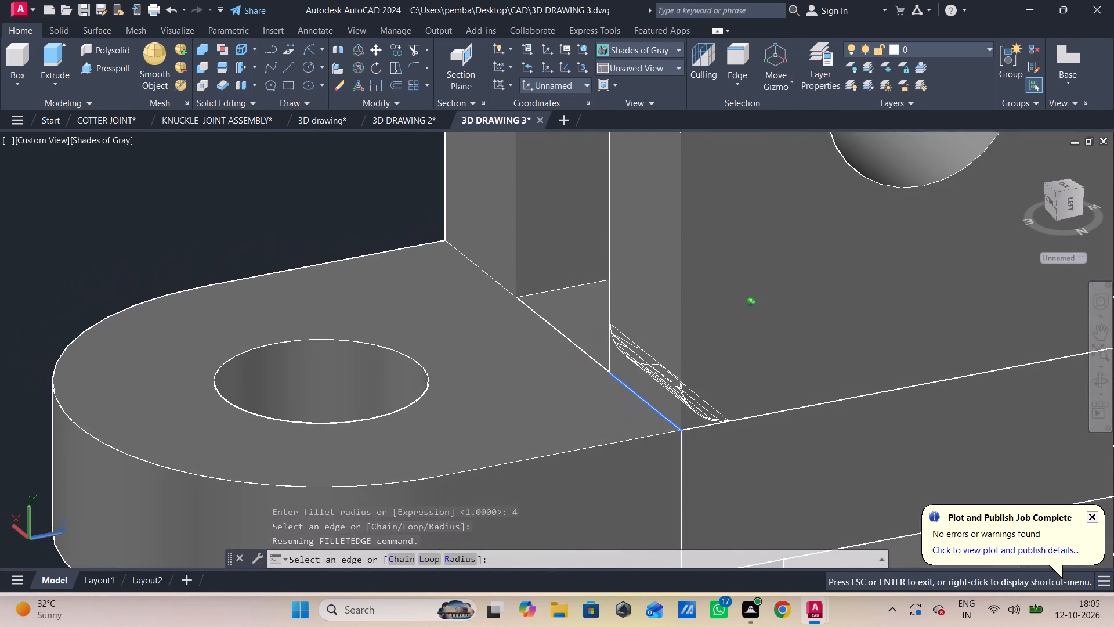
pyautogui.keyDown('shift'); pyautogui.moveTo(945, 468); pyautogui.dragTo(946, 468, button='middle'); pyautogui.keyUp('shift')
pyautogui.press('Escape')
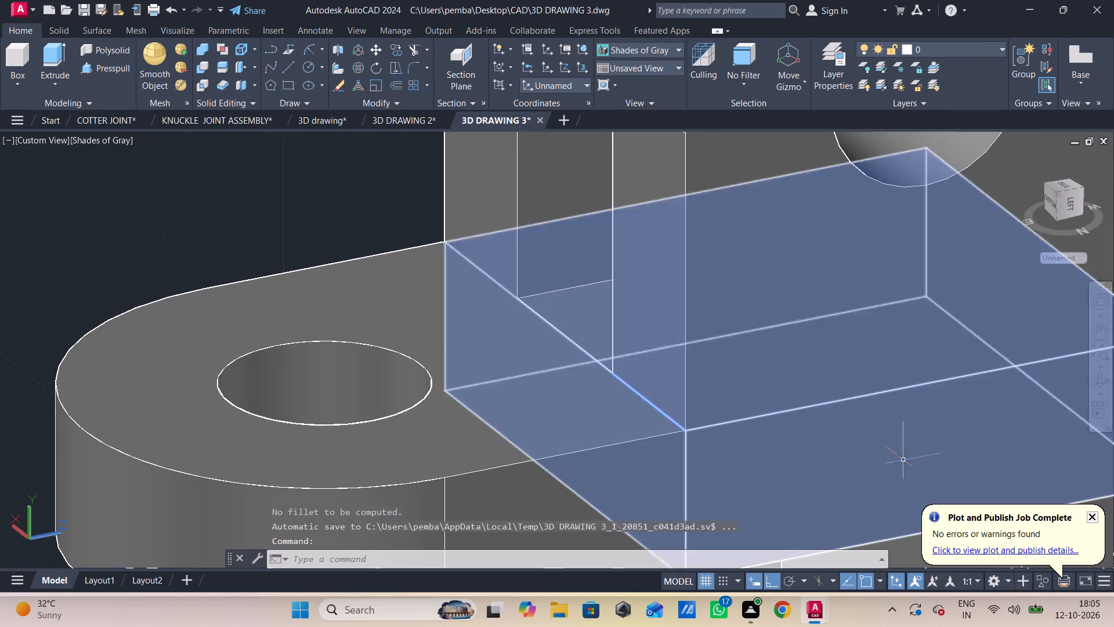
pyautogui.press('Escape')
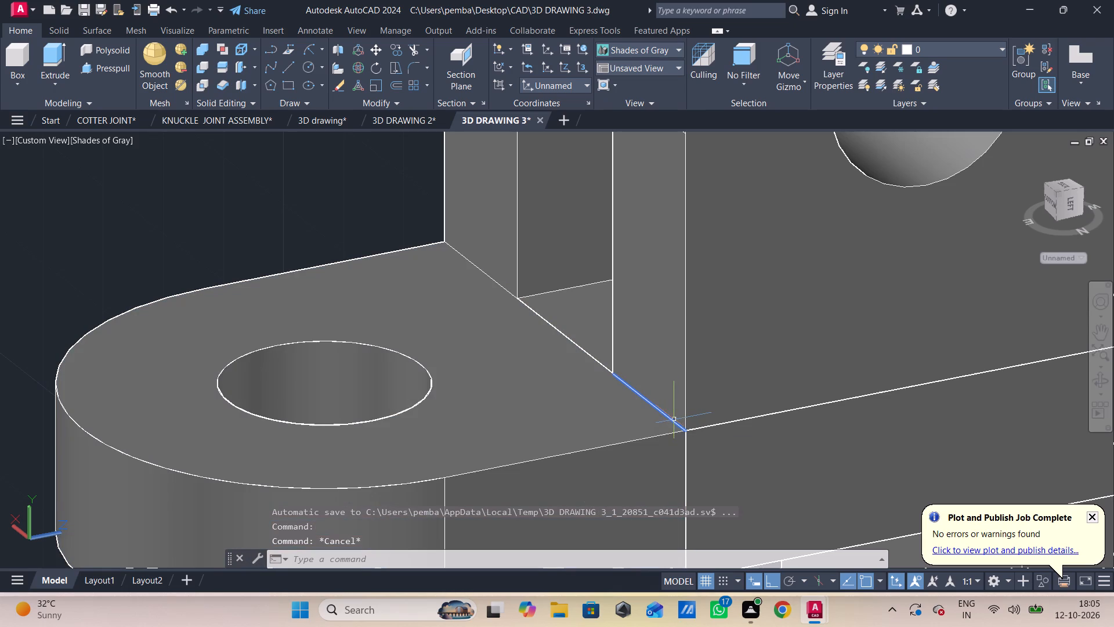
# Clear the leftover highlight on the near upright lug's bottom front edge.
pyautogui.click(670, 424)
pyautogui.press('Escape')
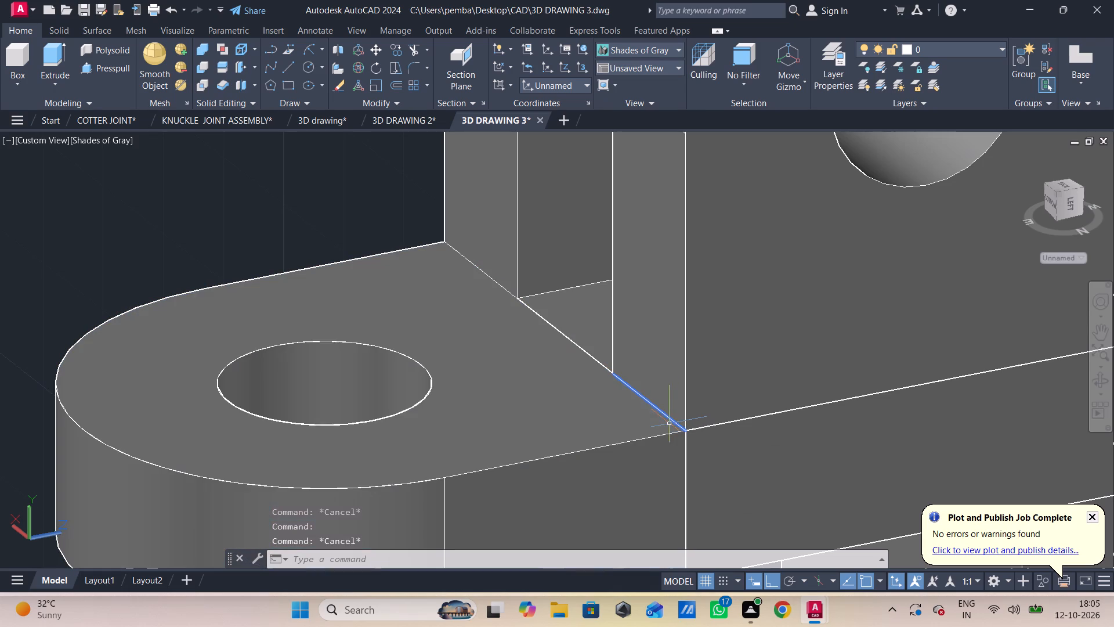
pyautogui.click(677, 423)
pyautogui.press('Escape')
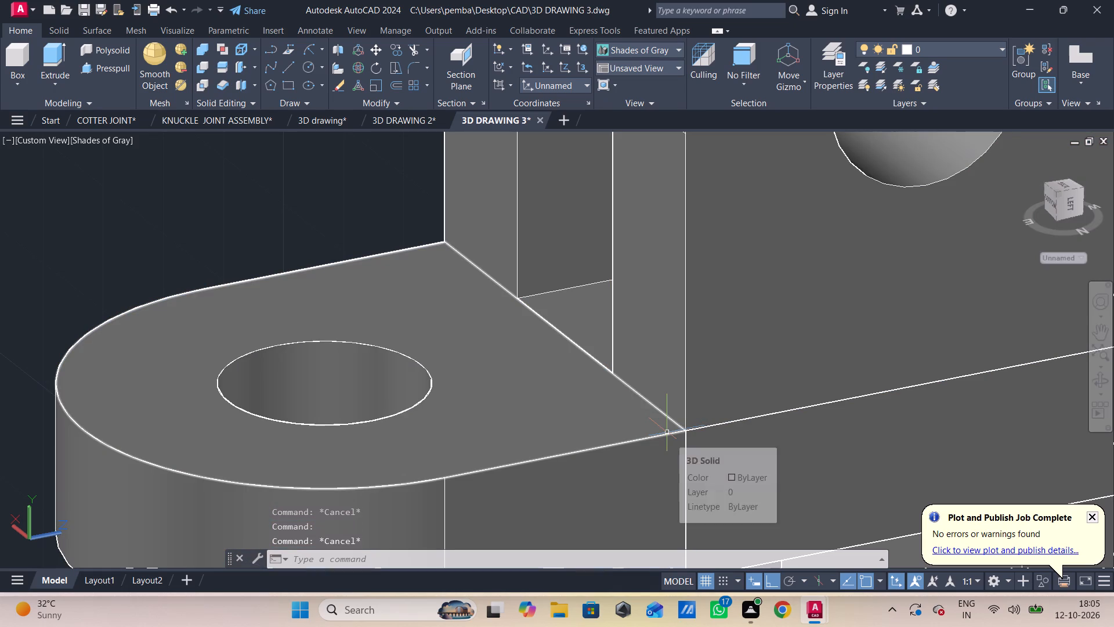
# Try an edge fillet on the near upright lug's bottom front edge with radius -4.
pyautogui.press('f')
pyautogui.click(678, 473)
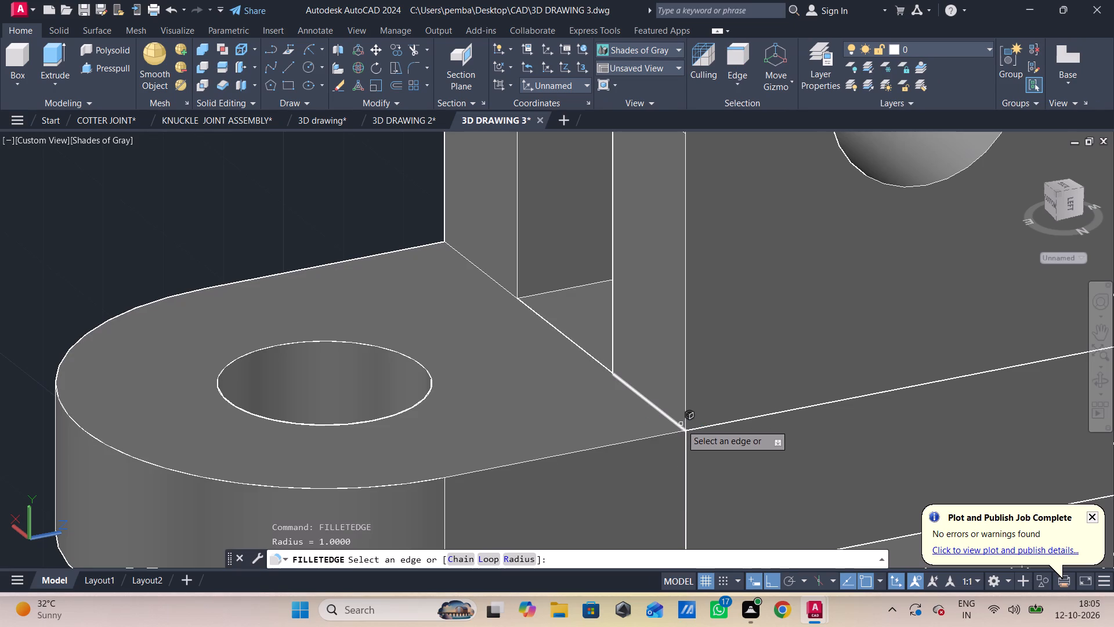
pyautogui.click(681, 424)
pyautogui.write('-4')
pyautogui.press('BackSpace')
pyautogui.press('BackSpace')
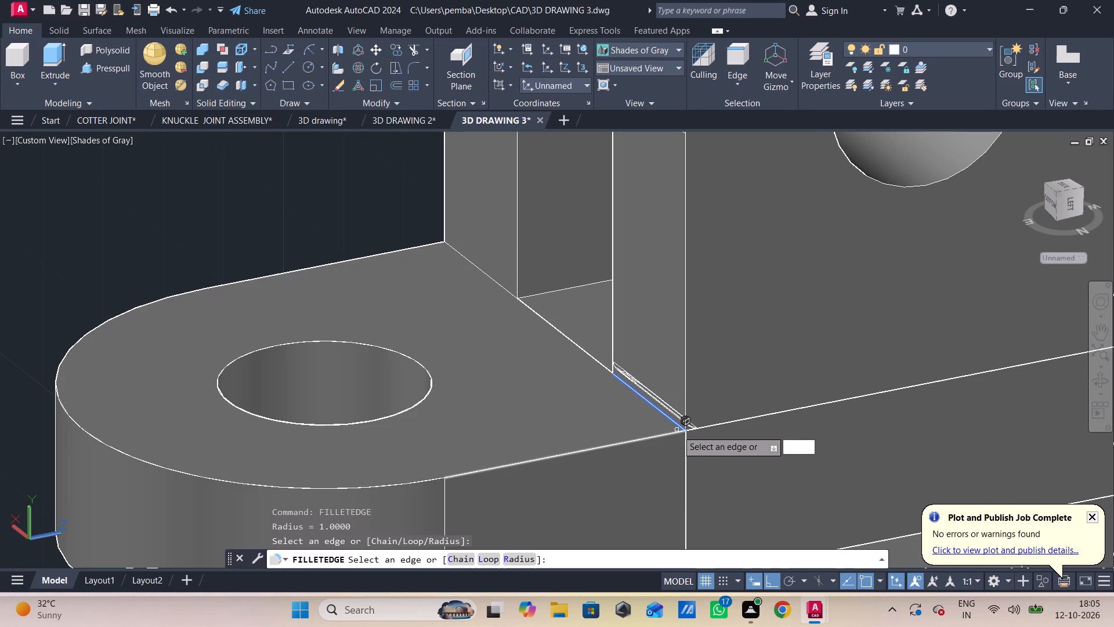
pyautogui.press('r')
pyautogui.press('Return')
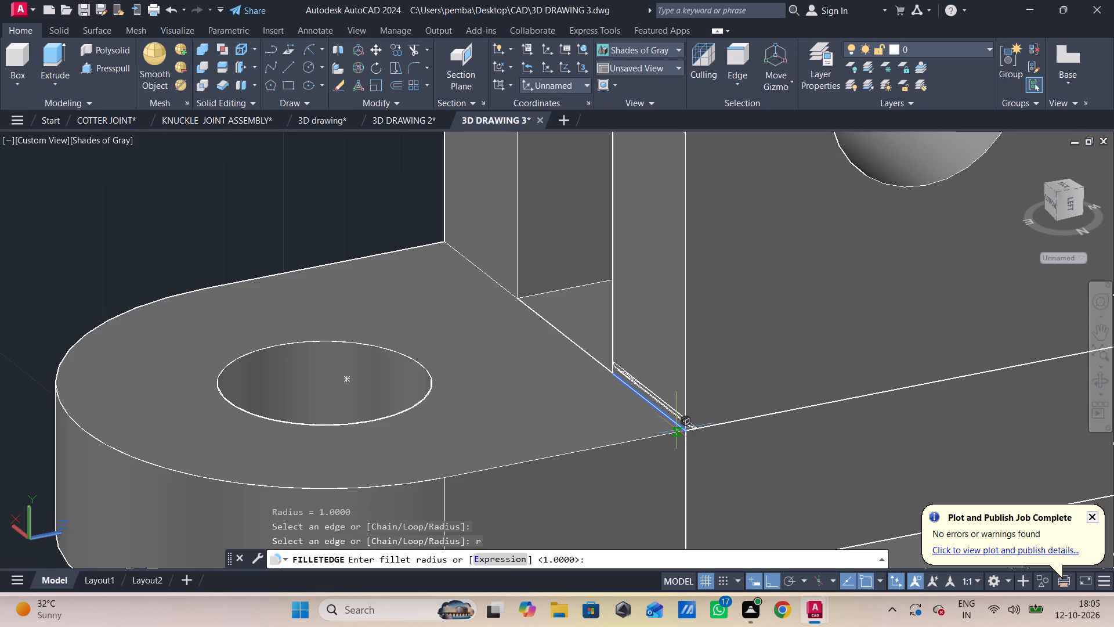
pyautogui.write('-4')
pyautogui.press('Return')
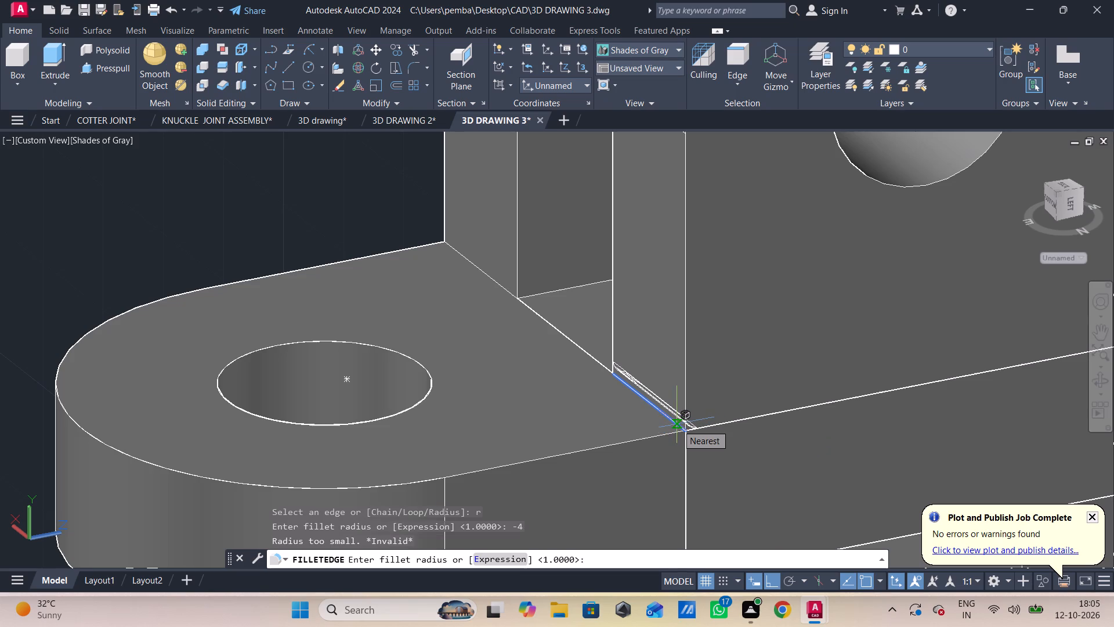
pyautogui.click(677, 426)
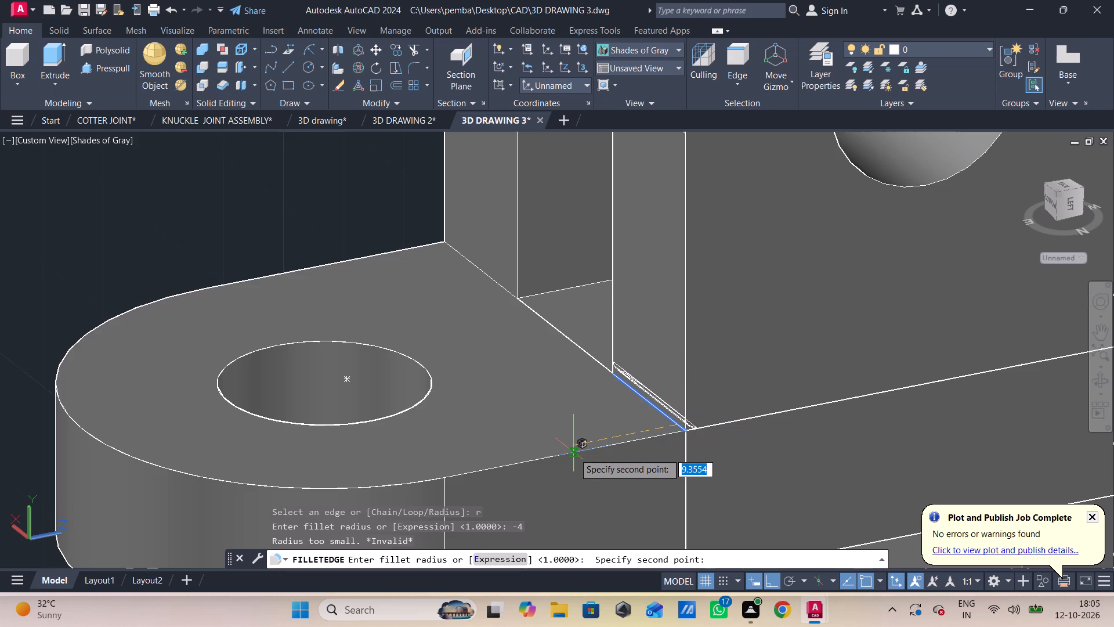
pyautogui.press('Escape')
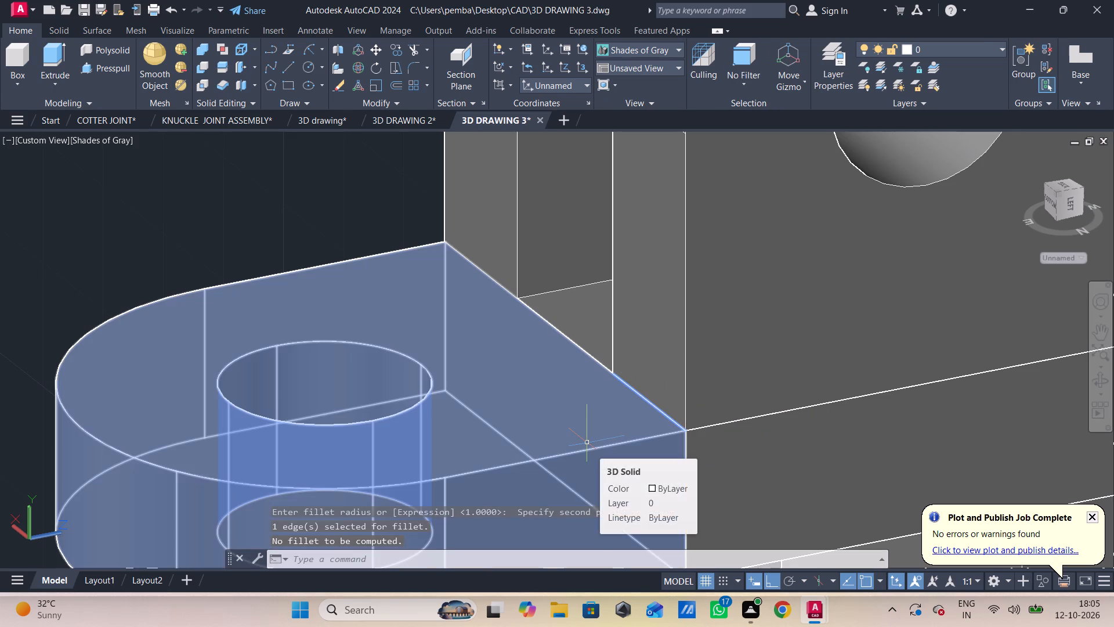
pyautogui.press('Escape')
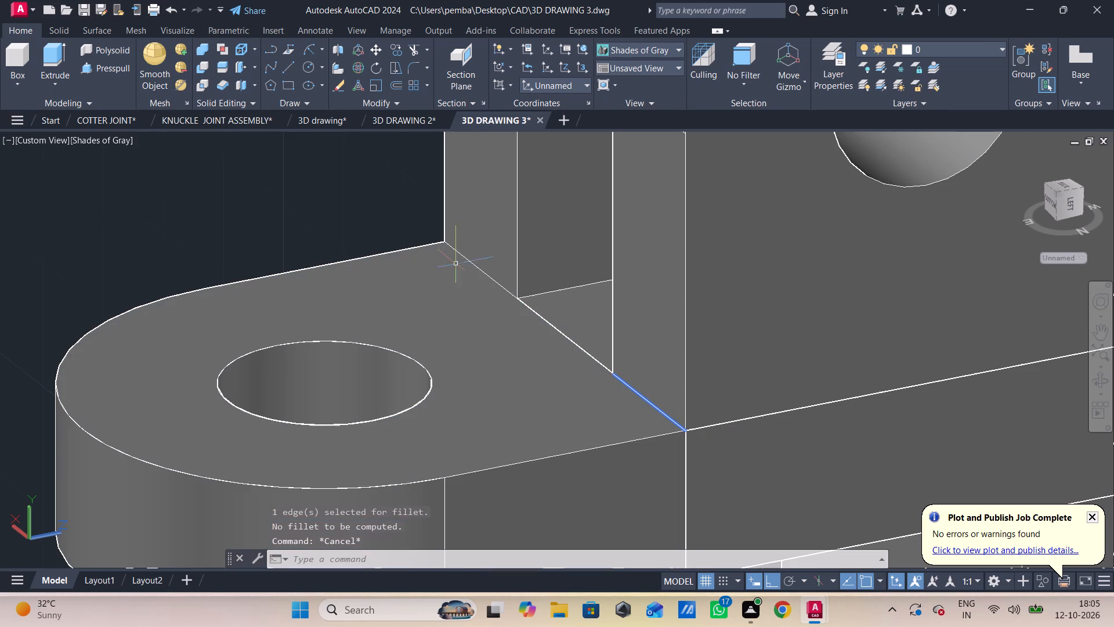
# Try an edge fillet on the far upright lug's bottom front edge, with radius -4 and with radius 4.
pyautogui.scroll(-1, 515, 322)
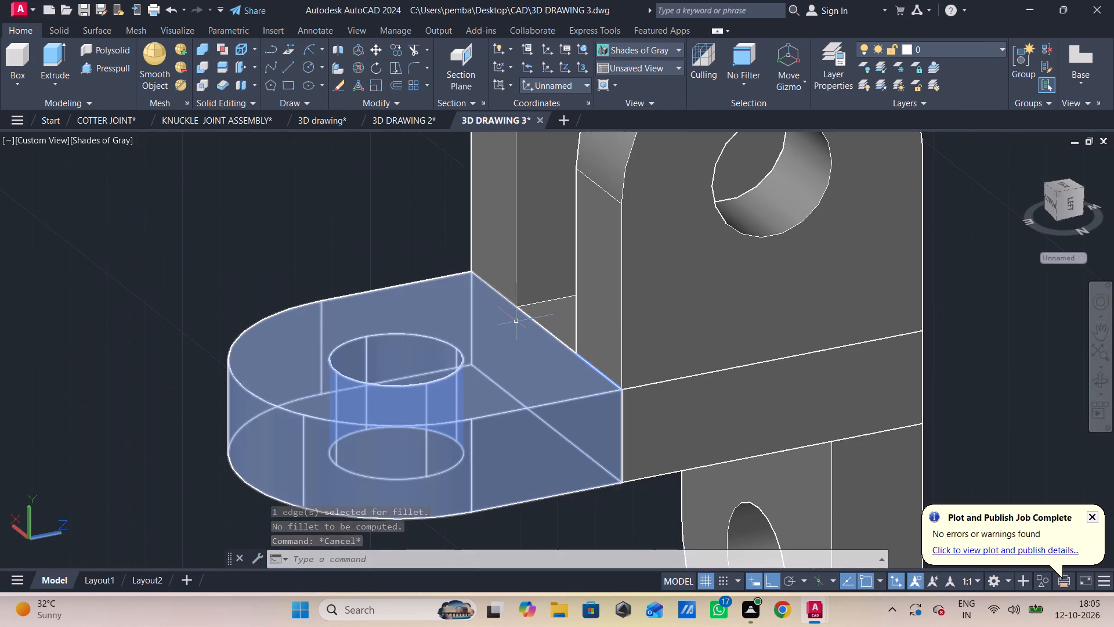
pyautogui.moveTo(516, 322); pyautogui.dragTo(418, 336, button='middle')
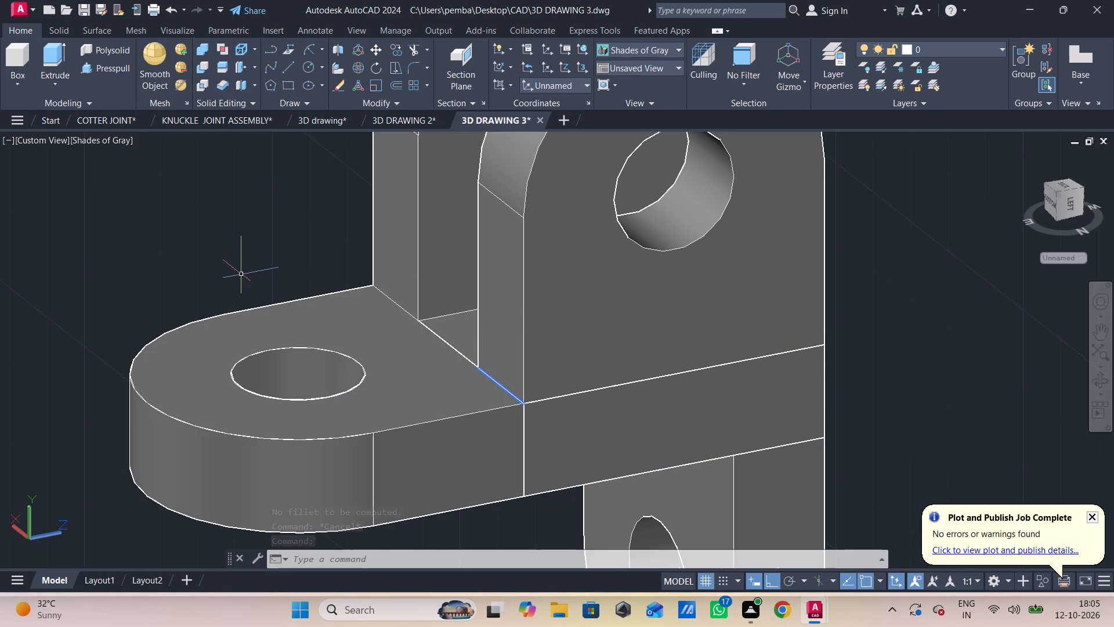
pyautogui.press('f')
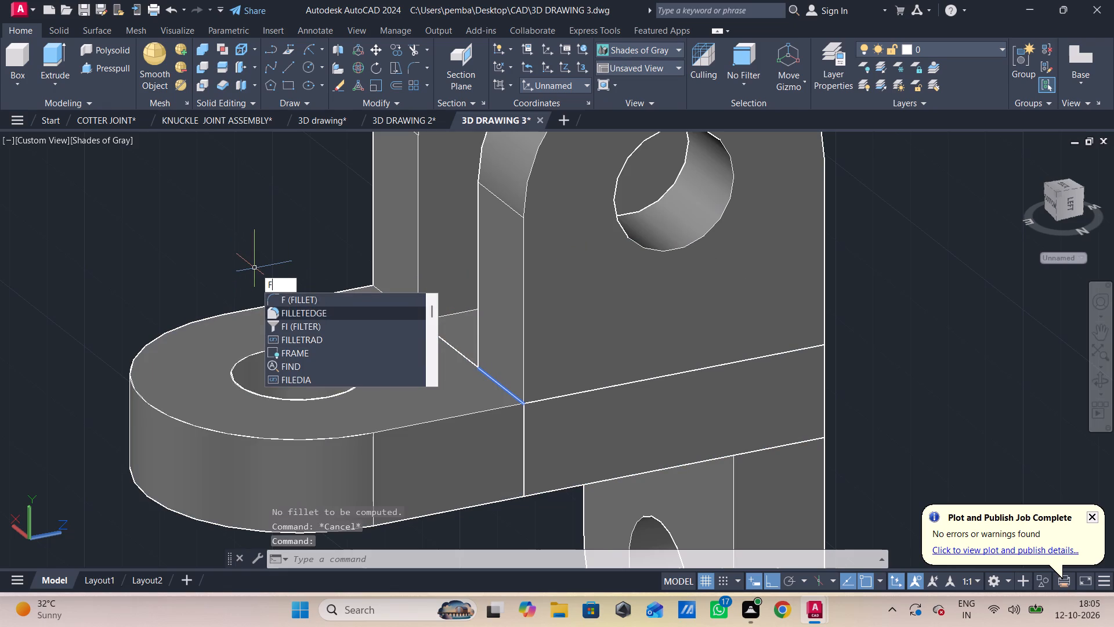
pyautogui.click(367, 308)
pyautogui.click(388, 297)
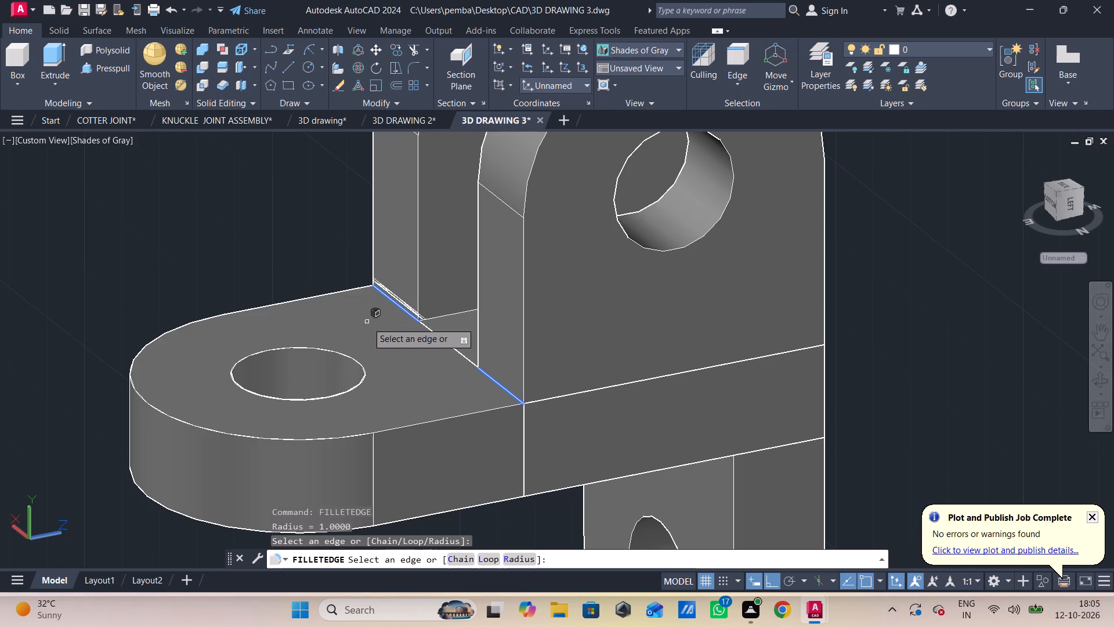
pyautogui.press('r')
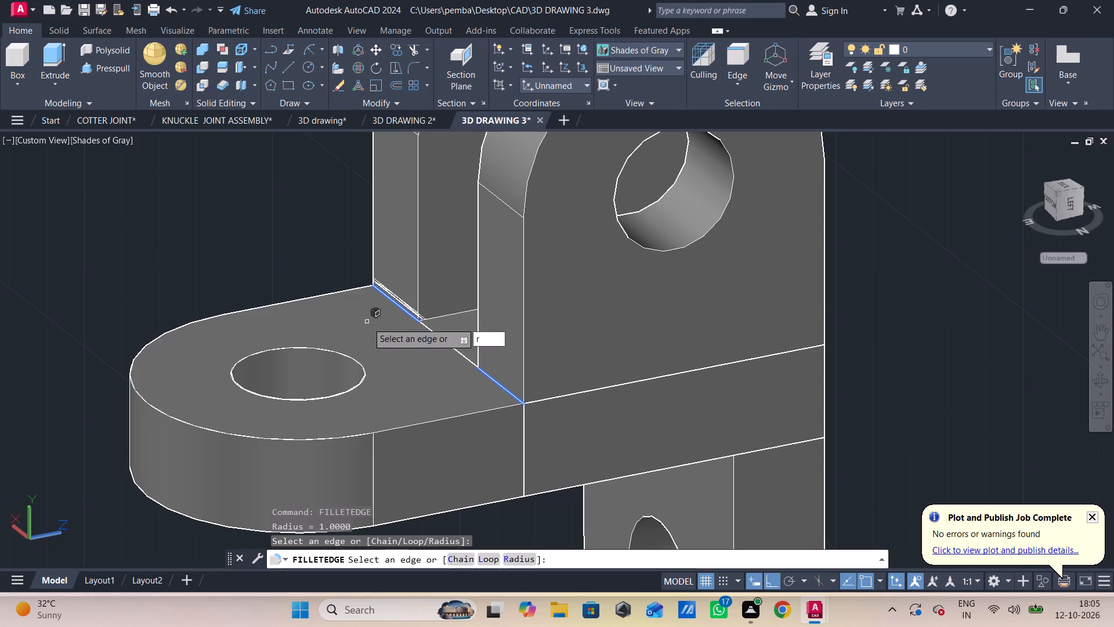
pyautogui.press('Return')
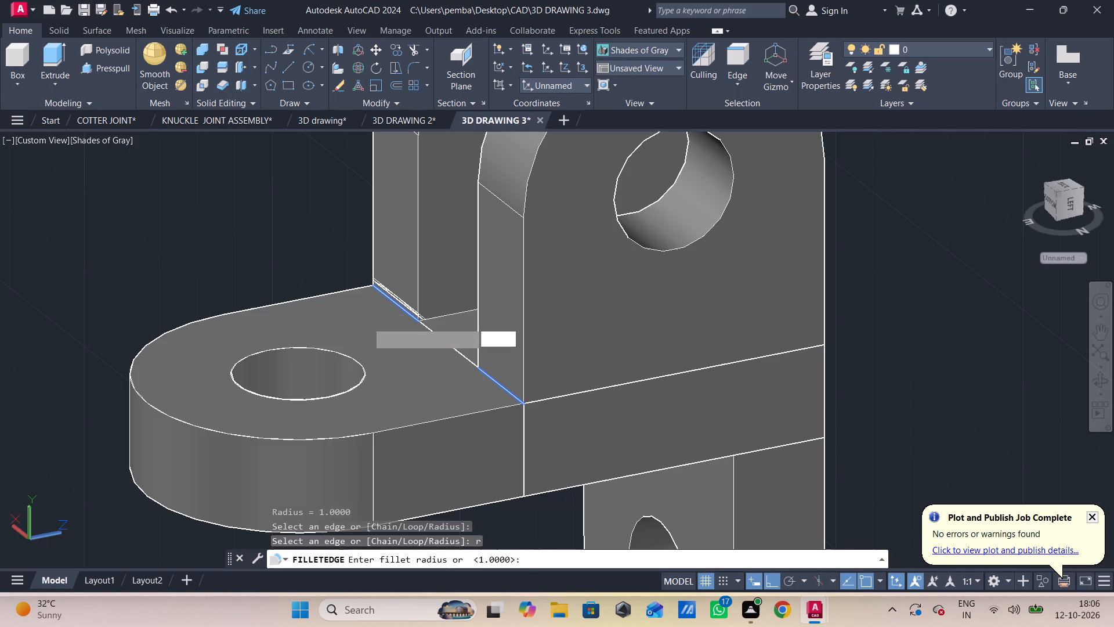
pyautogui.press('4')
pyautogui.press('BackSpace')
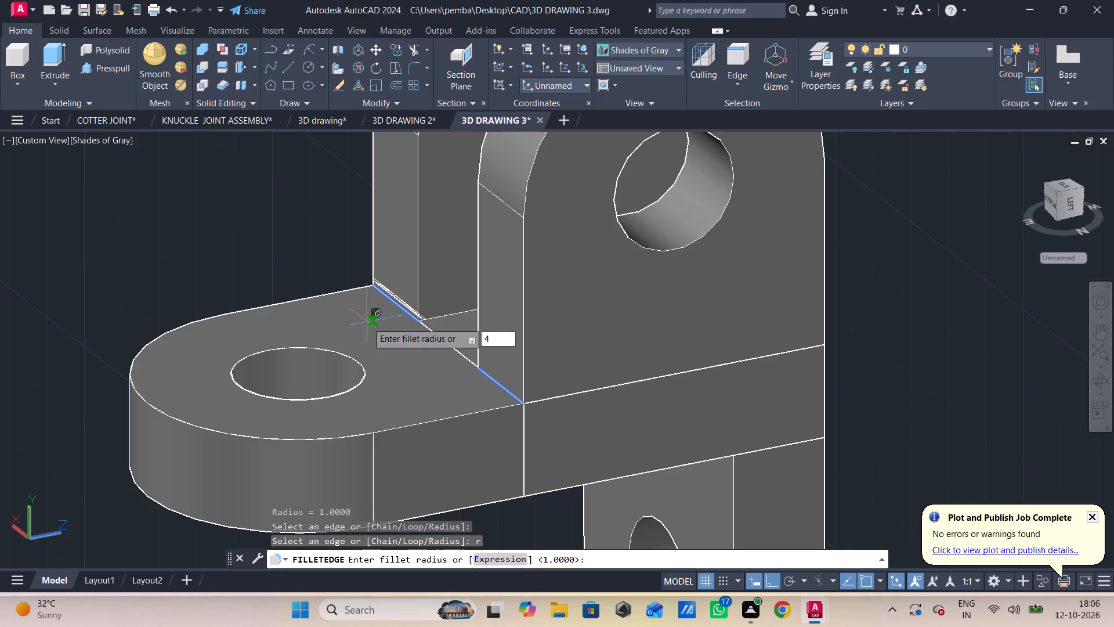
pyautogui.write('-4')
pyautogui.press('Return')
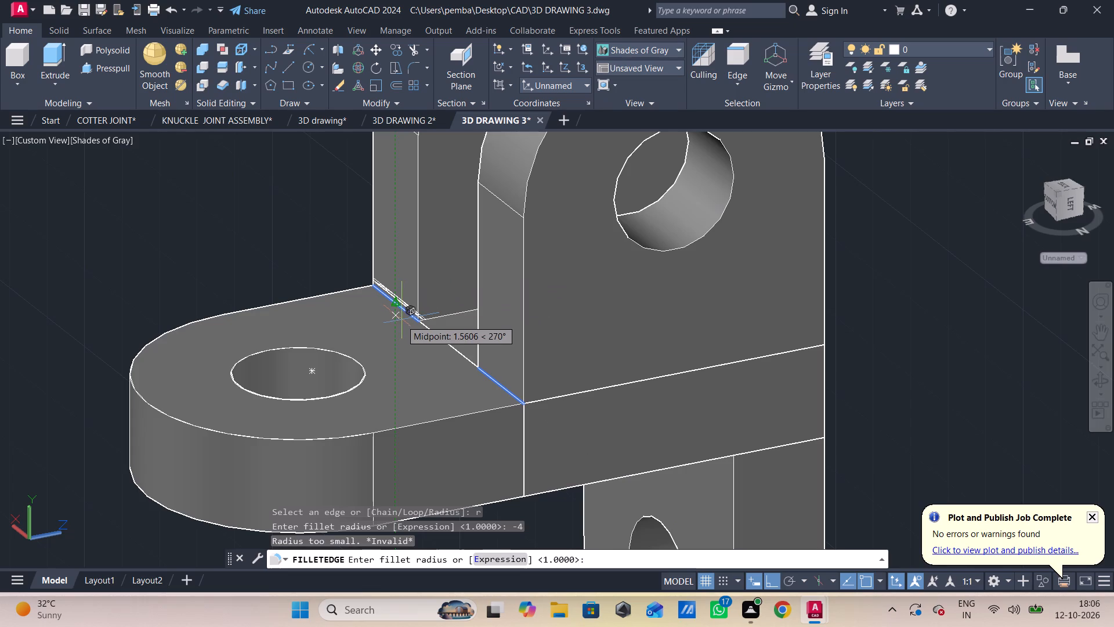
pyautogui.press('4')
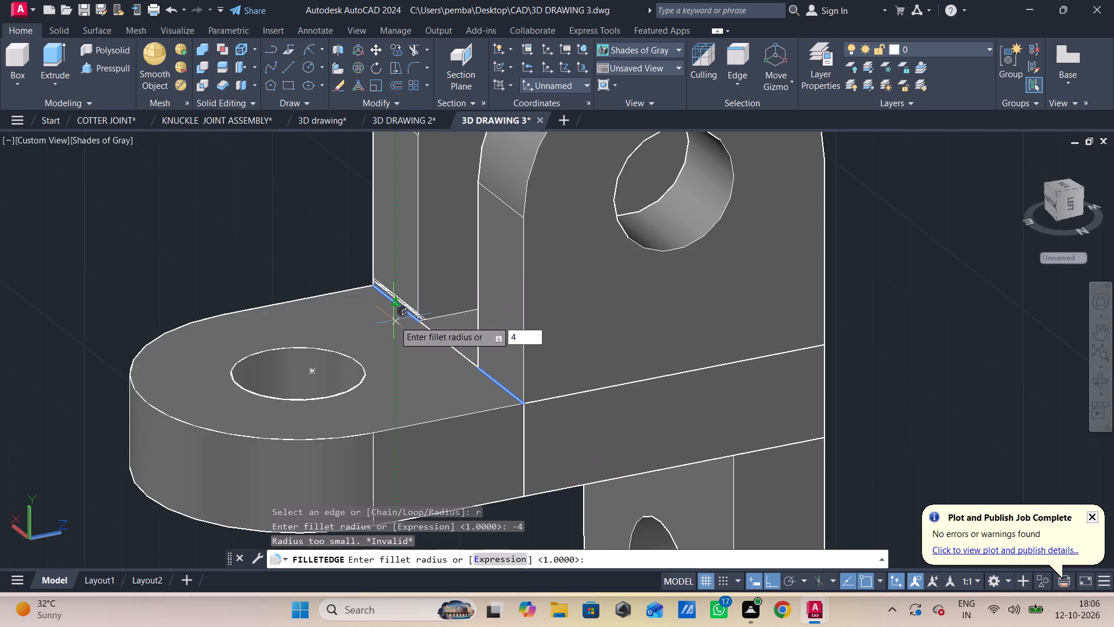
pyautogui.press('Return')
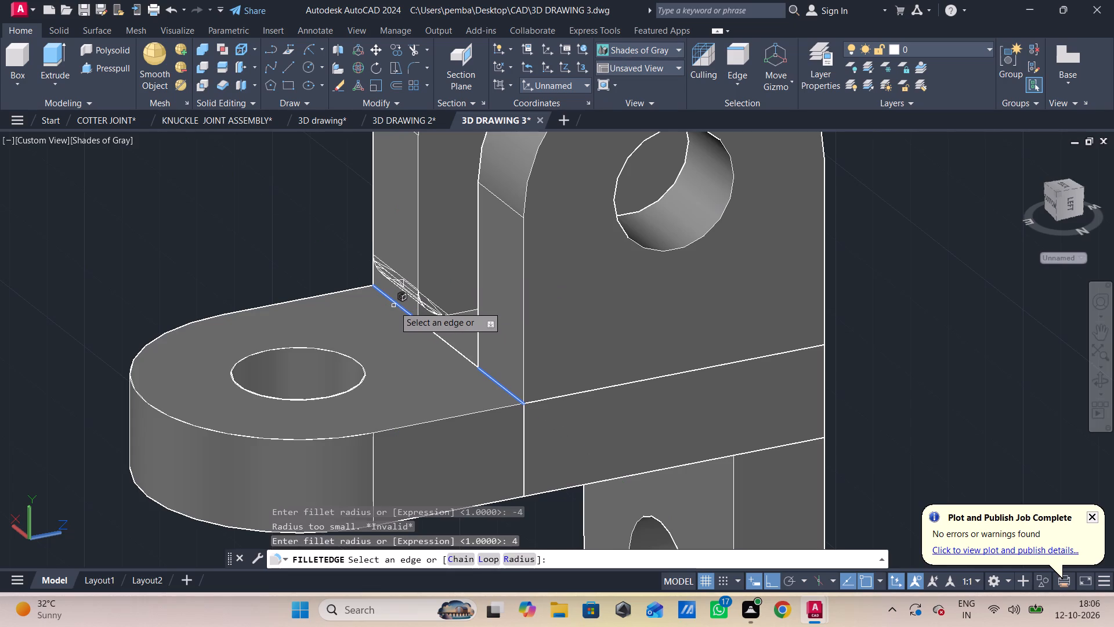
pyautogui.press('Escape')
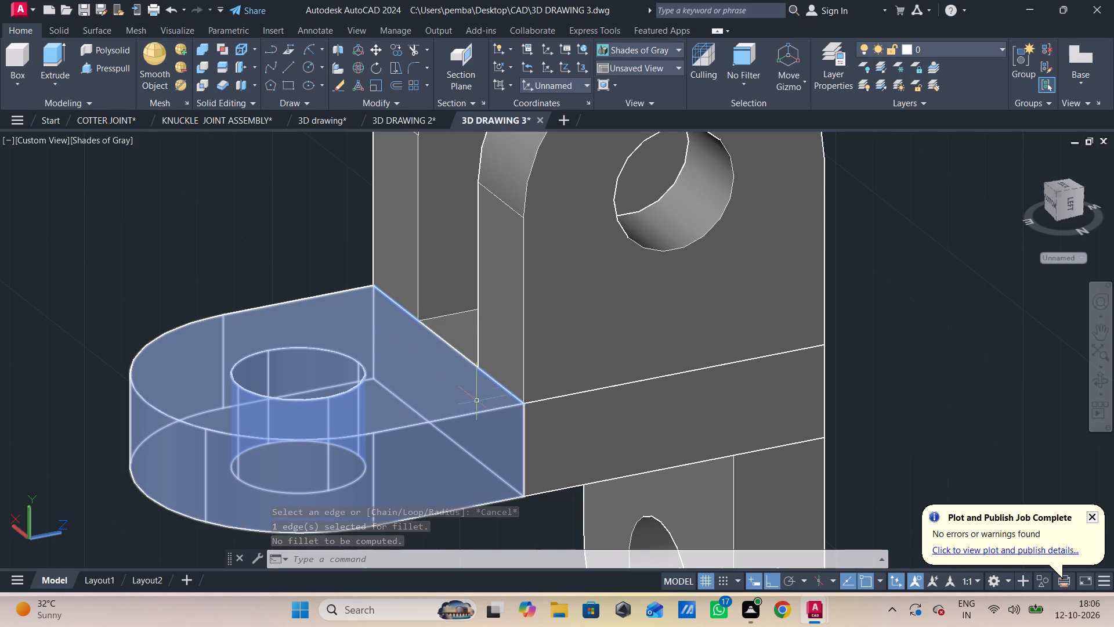
# Union the rounded holed plate with the rectangular block beneath the upright lugs.
pyautogui.click(503, 427)
pyautogui.click(636, 431)
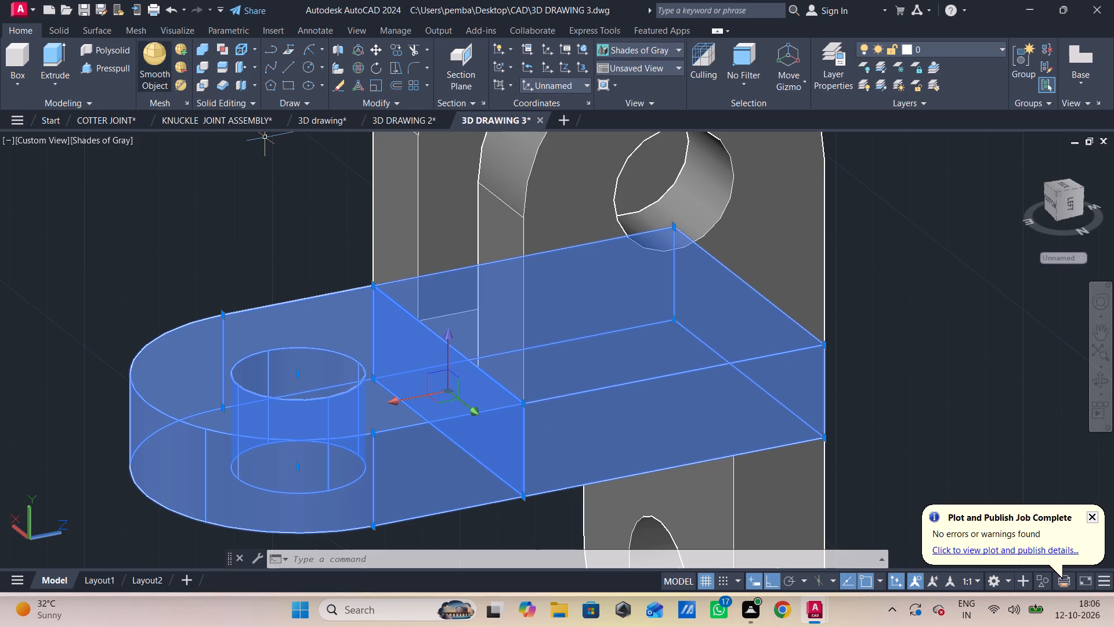
pyautogui.write('uni')
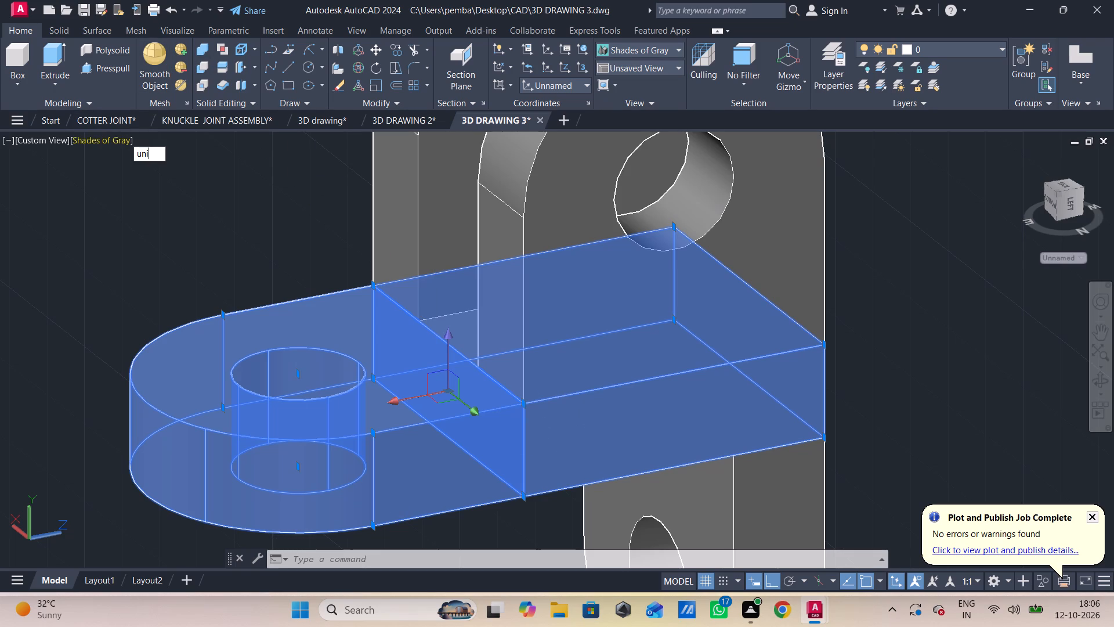
pyautogui.click(219, 163)
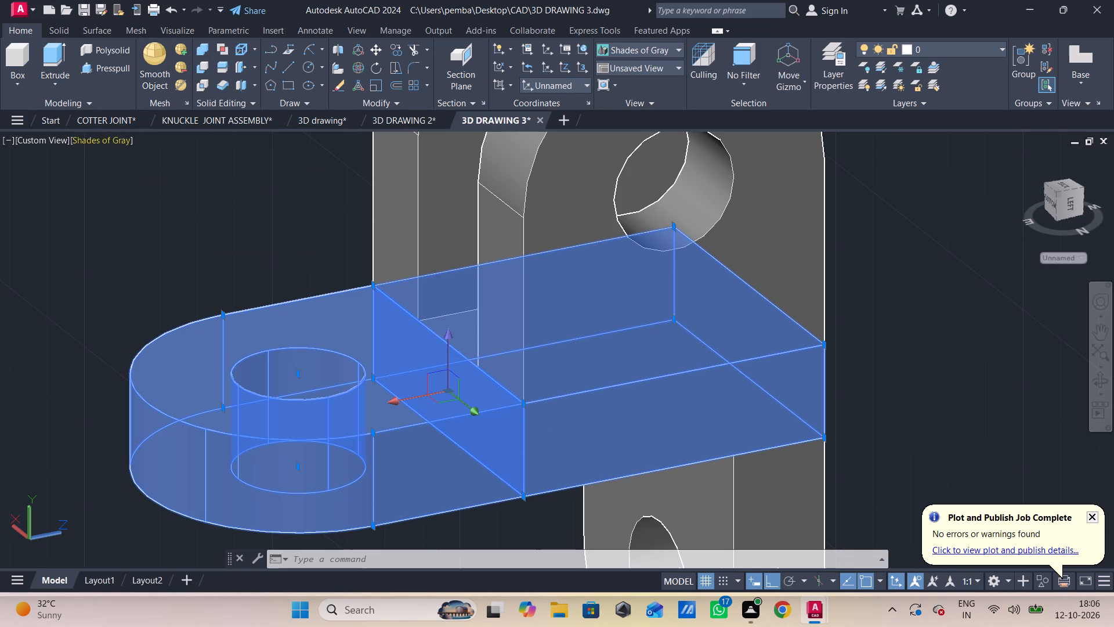
pyautogui.click(376, 370)
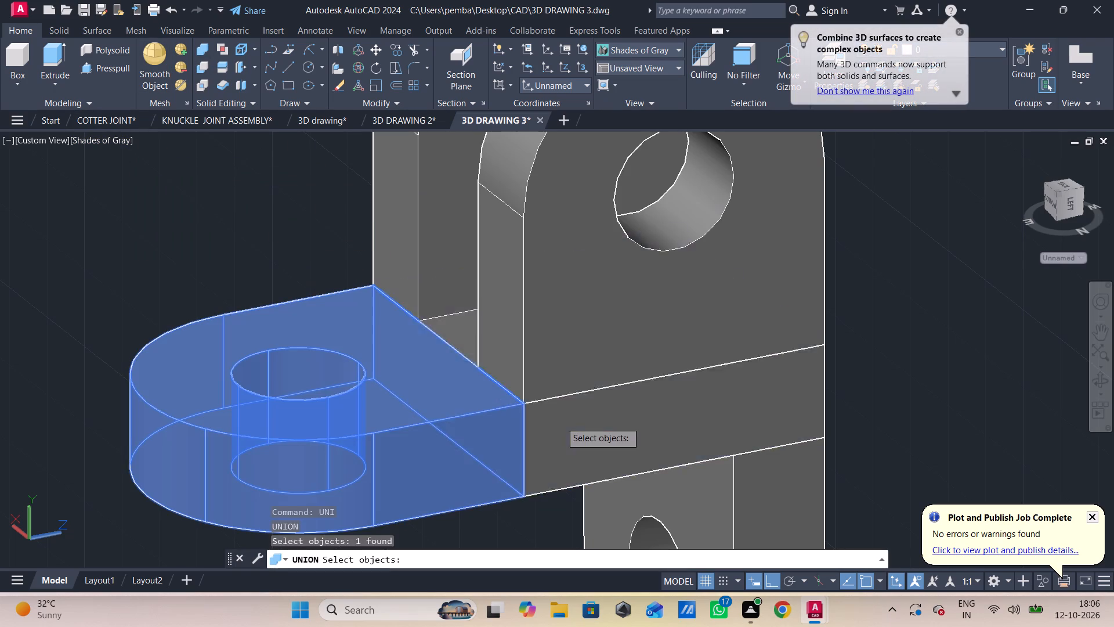
pyautogui.click(560, 421)
pyautogui.press('Return')
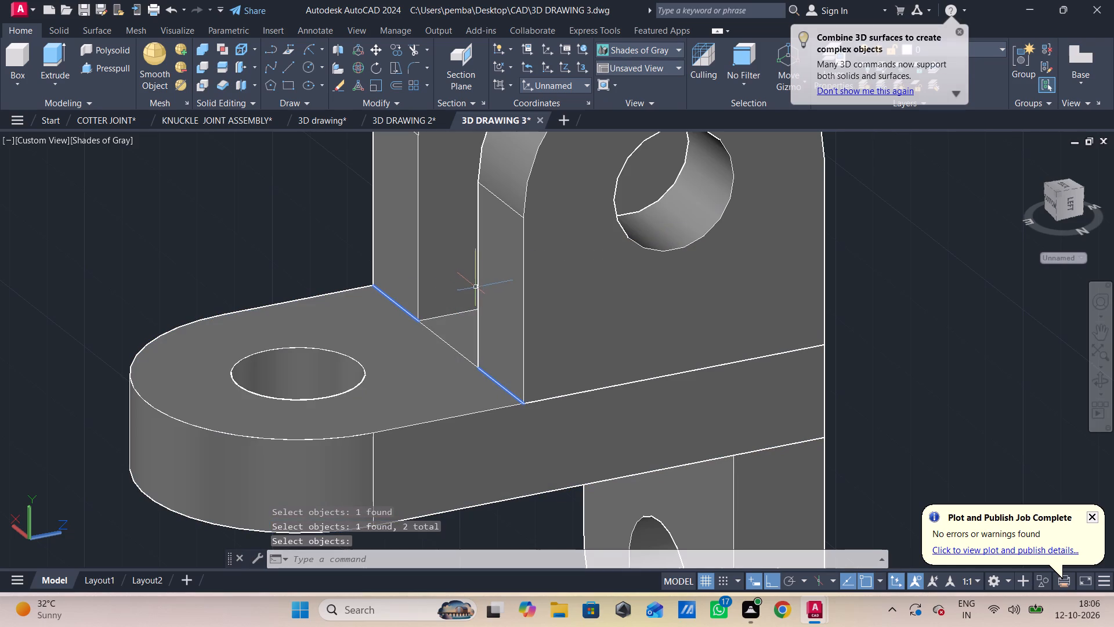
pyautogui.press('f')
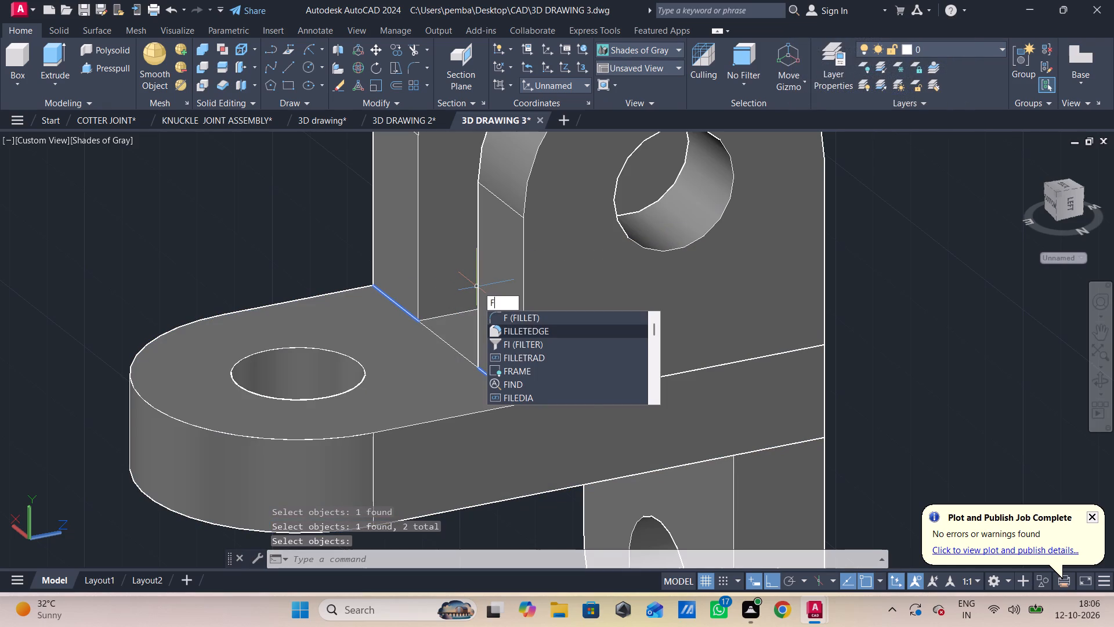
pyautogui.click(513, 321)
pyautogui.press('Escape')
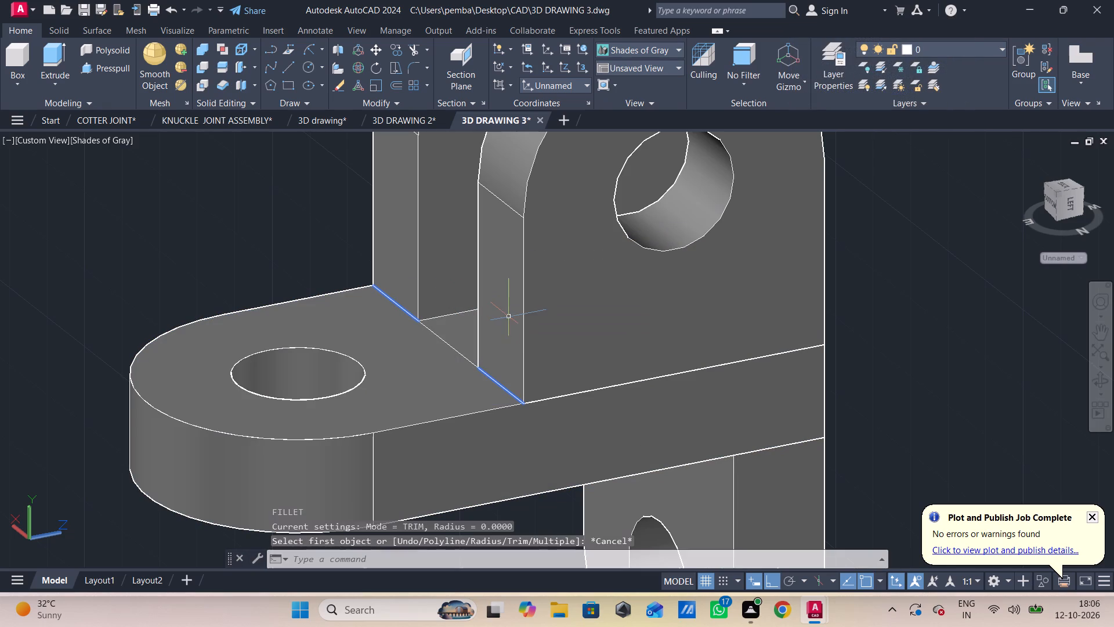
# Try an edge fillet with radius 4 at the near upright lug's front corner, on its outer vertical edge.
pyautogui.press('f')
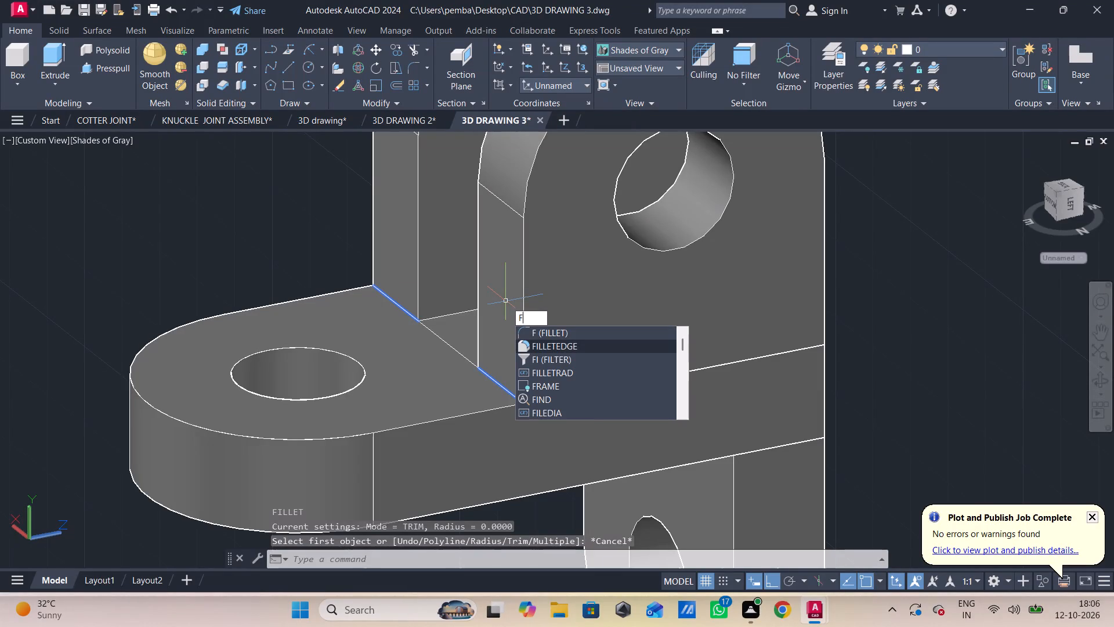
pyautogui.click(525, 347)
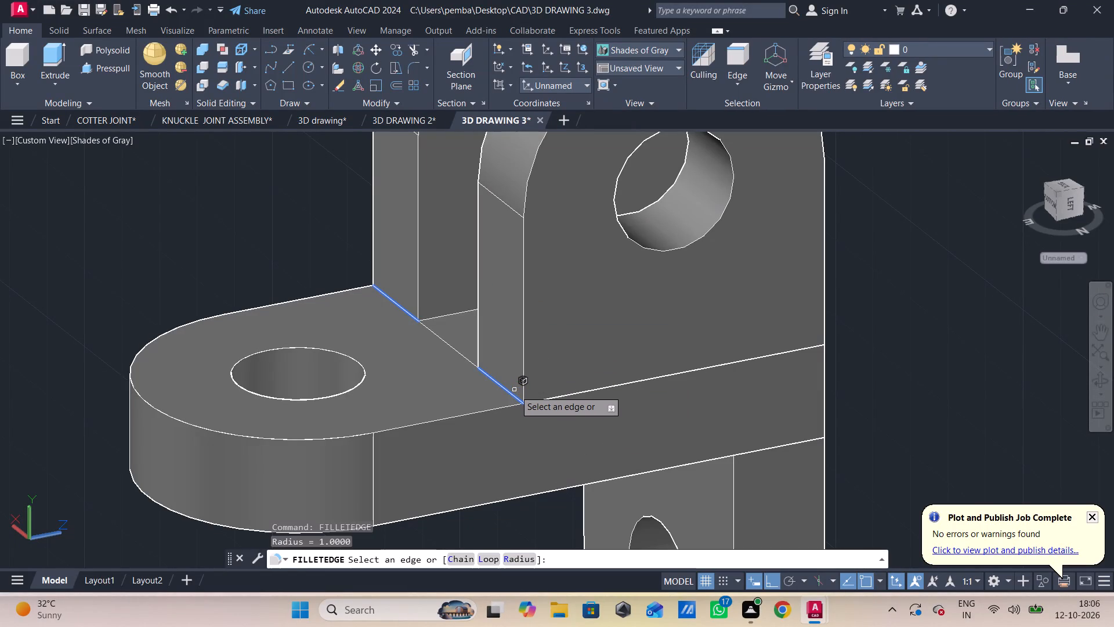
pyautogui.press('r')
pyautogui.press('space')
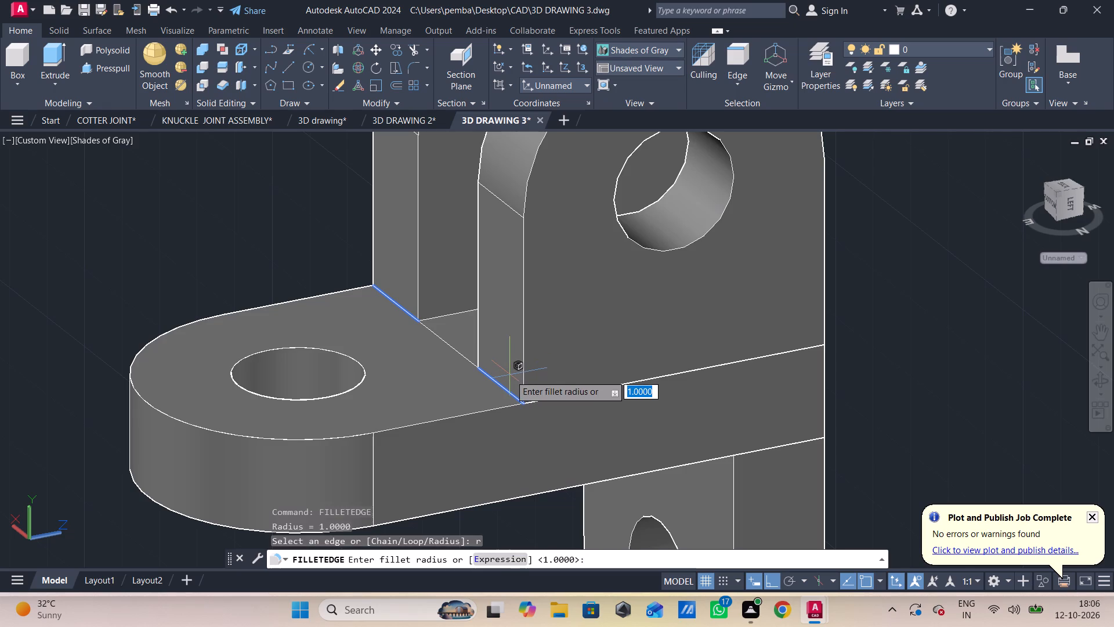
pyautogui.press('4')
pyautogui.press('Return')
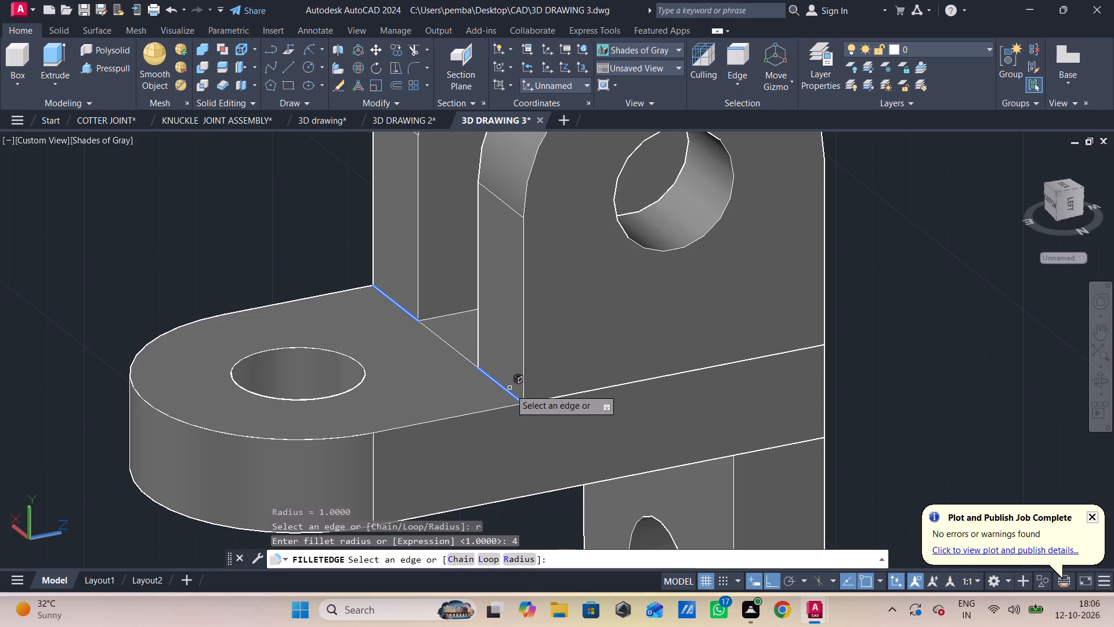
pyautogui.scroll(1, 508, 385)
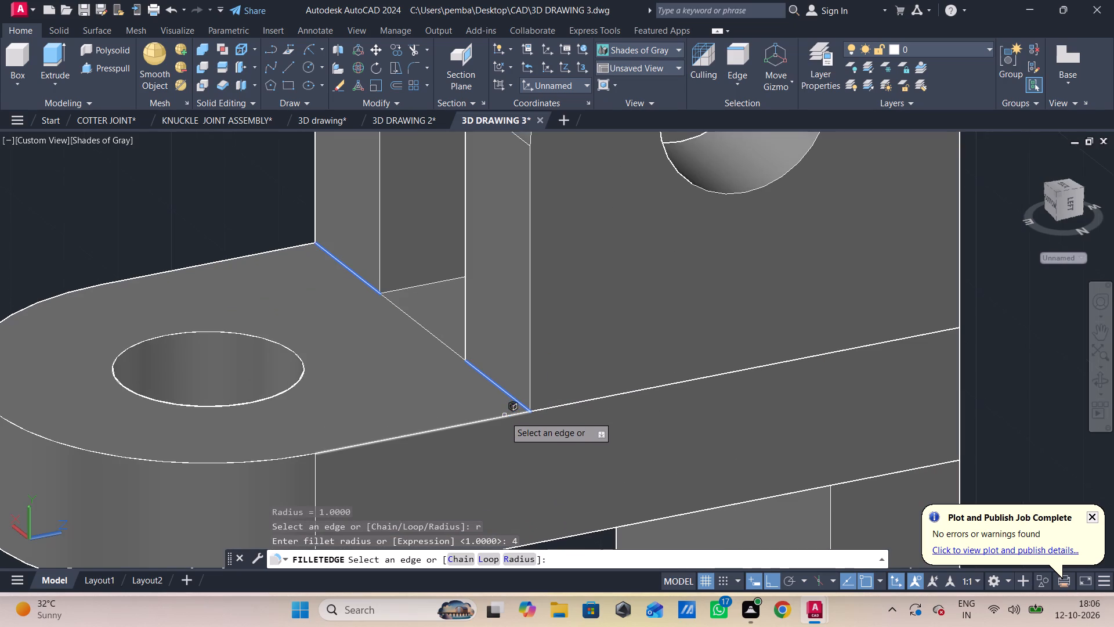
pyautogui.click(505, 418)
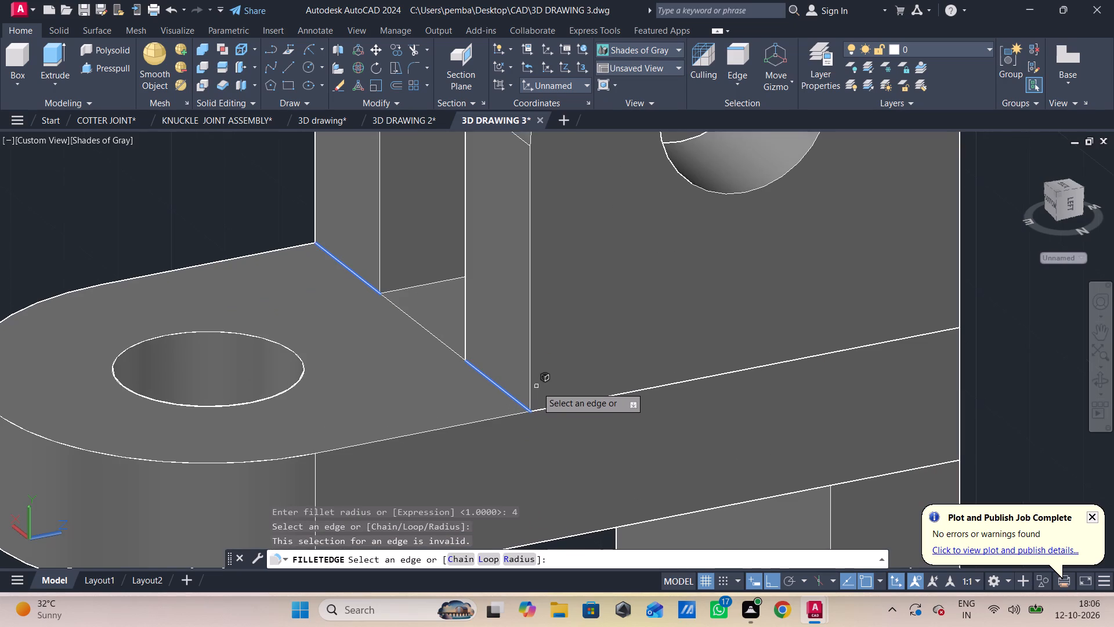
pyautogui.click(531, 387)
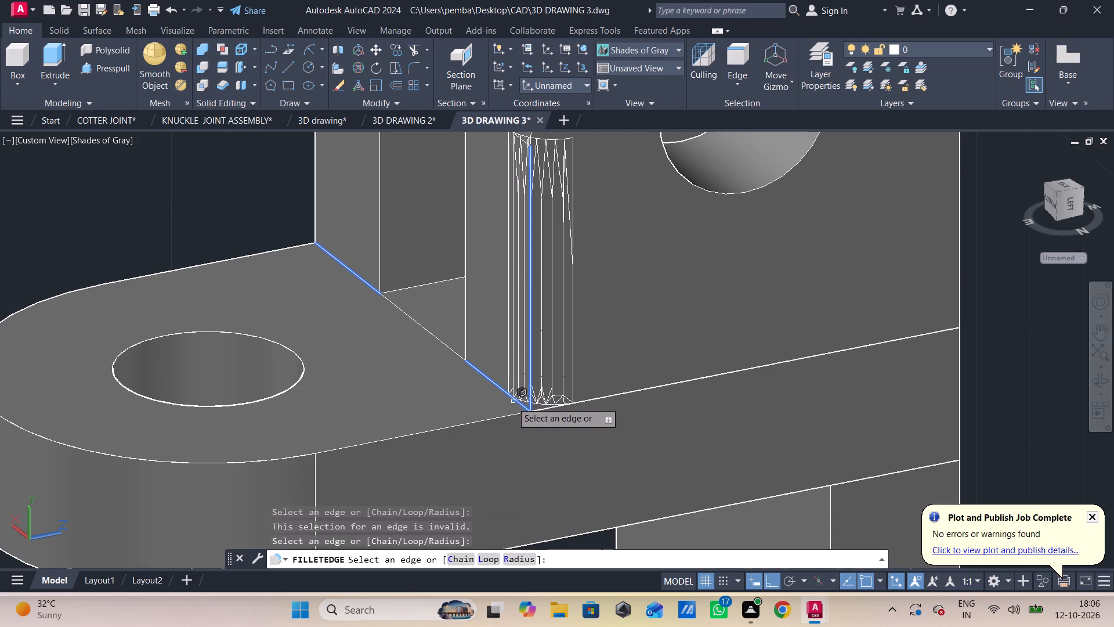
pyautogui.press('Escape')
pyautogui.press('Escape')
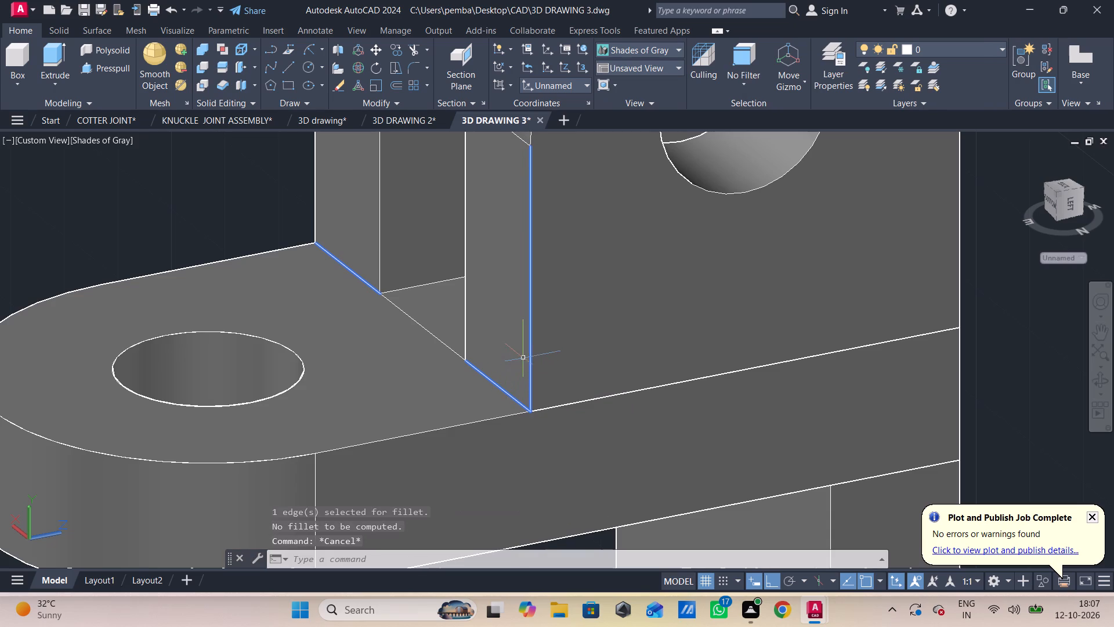
# Clear the leftover edge highlights on the near and far upright lugs.
pyautogui.click(559, 318)
pyautogui.press('Escape')
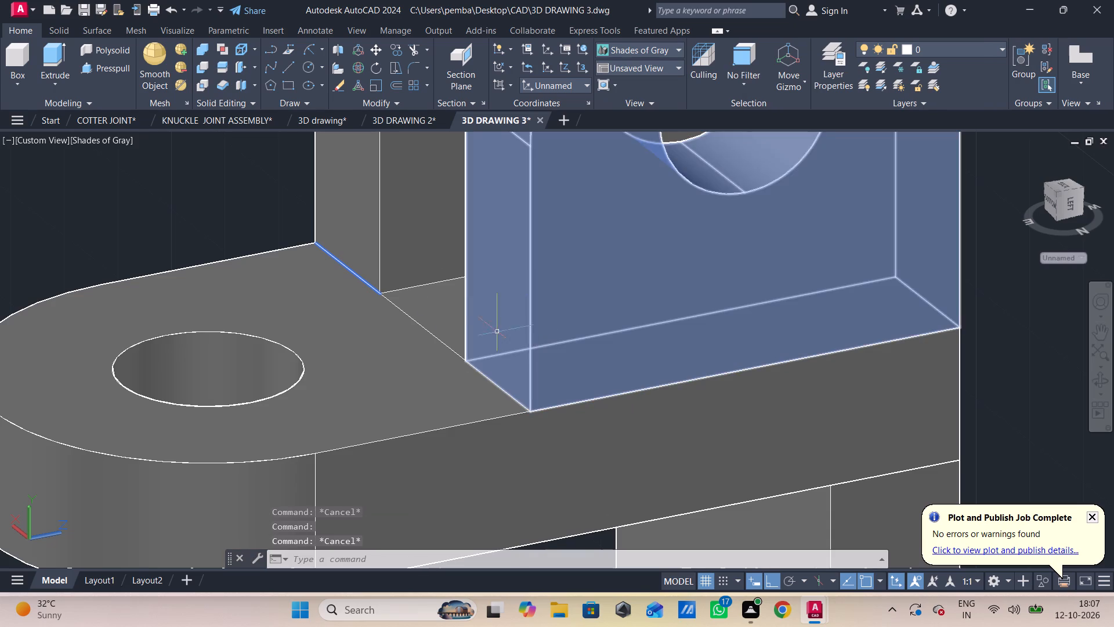
pyautogui.moveTo(361, 234); pyautogui.dragTo(361, 229)
pyautogui.press('Escape')
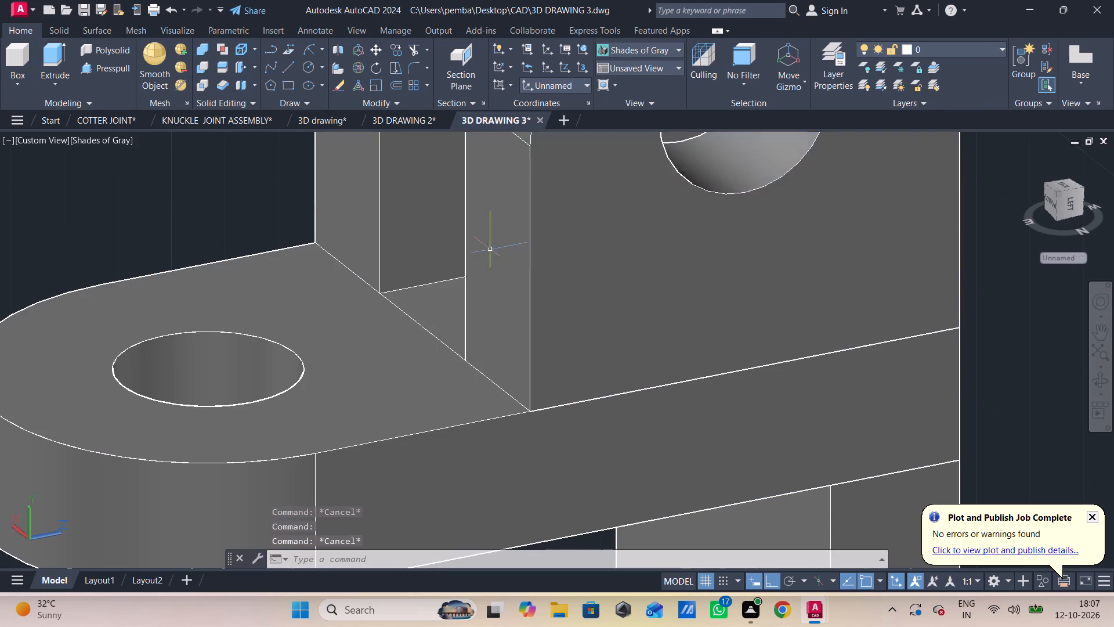
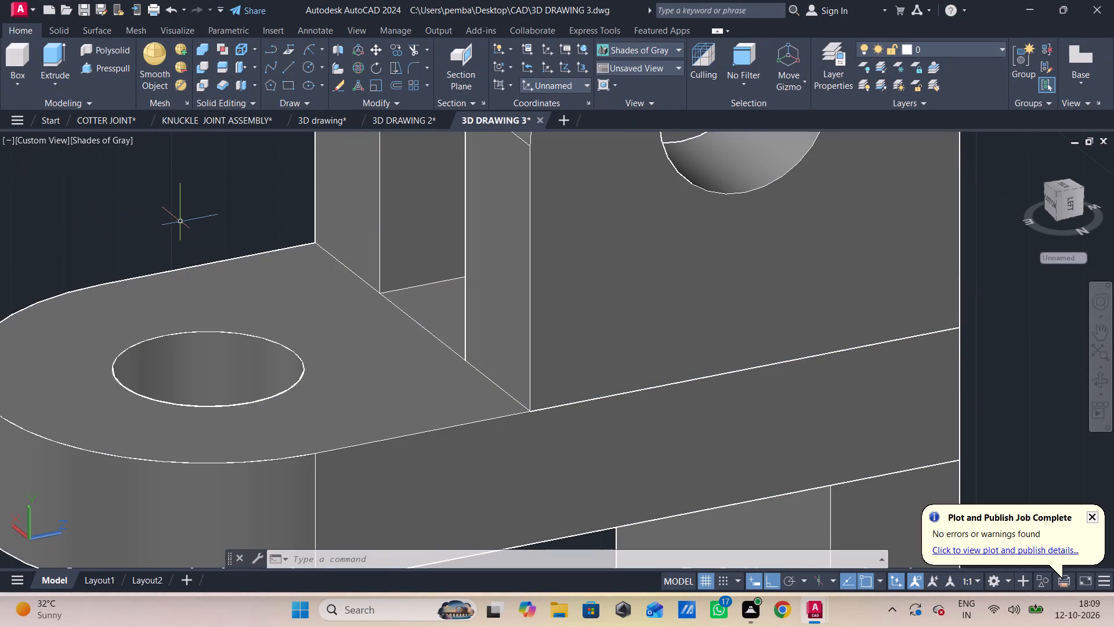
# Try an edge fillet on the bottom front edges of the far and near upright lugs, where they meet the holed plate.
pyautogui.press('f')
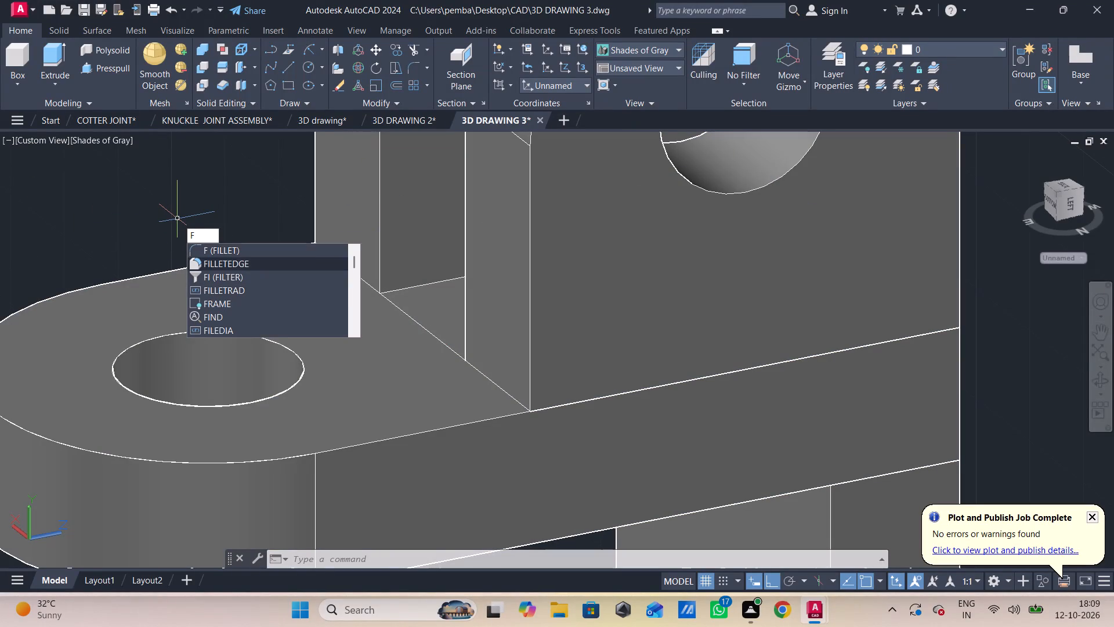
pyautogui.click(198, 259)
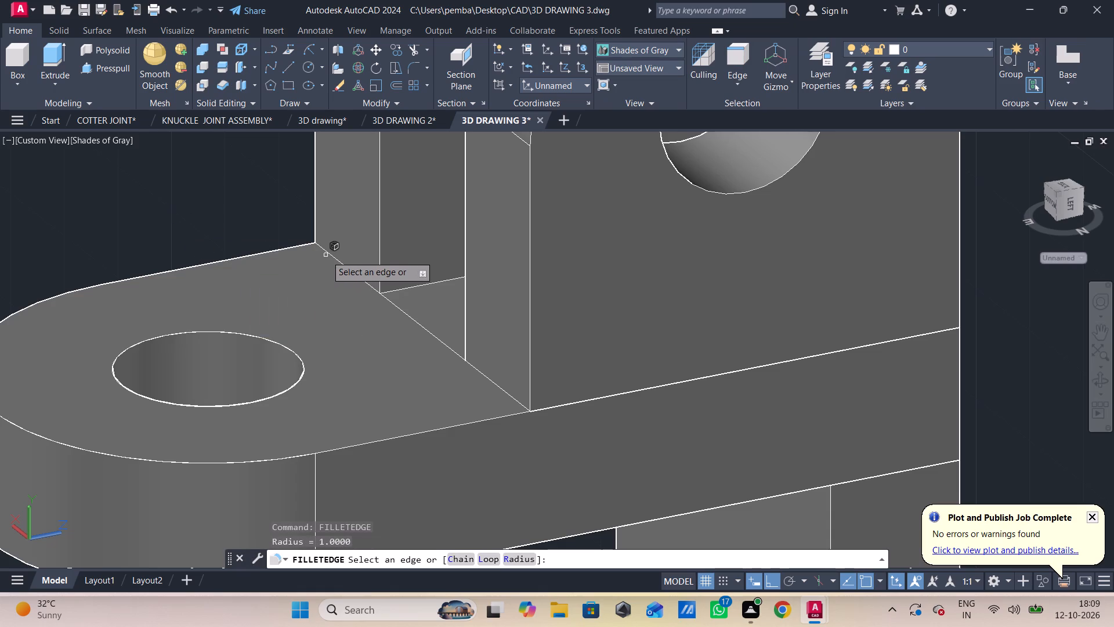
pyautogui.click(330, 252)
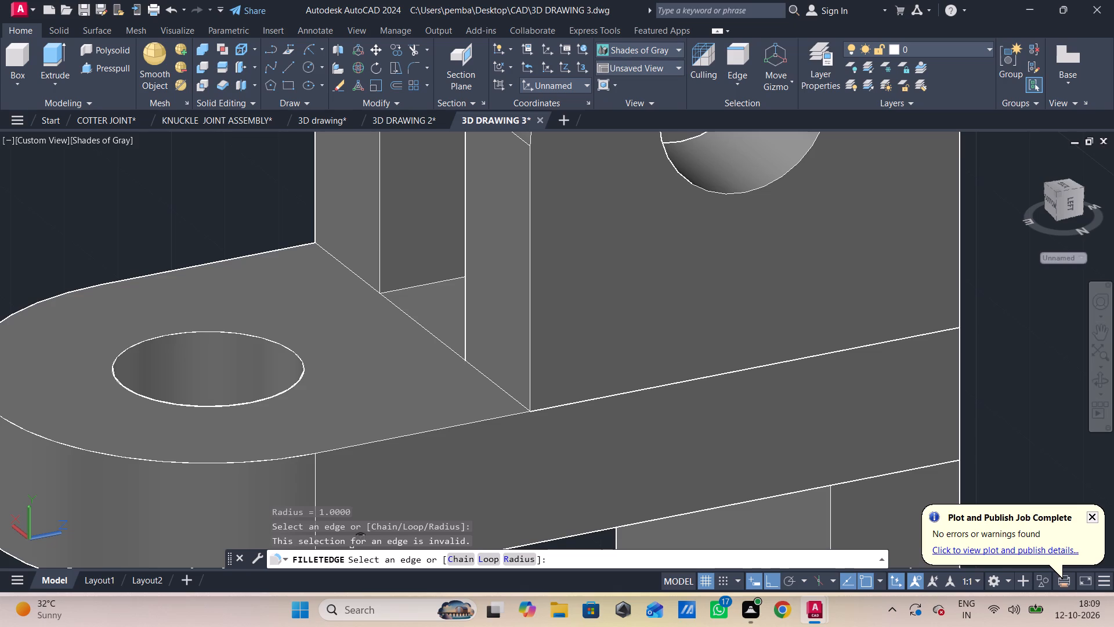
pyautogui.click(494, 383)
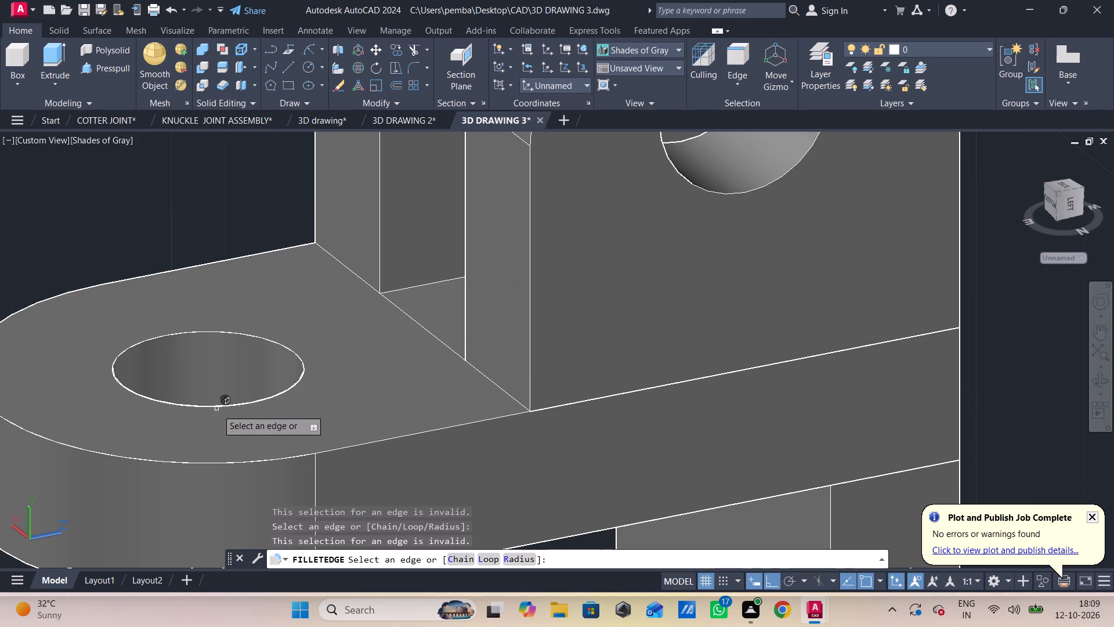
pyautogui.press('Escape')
# Draw a line along the bottom front edge of each upright lug, corner to corner, on the holed plate's top face.
pyautogui.press('l')
pyautogui.press('Return')
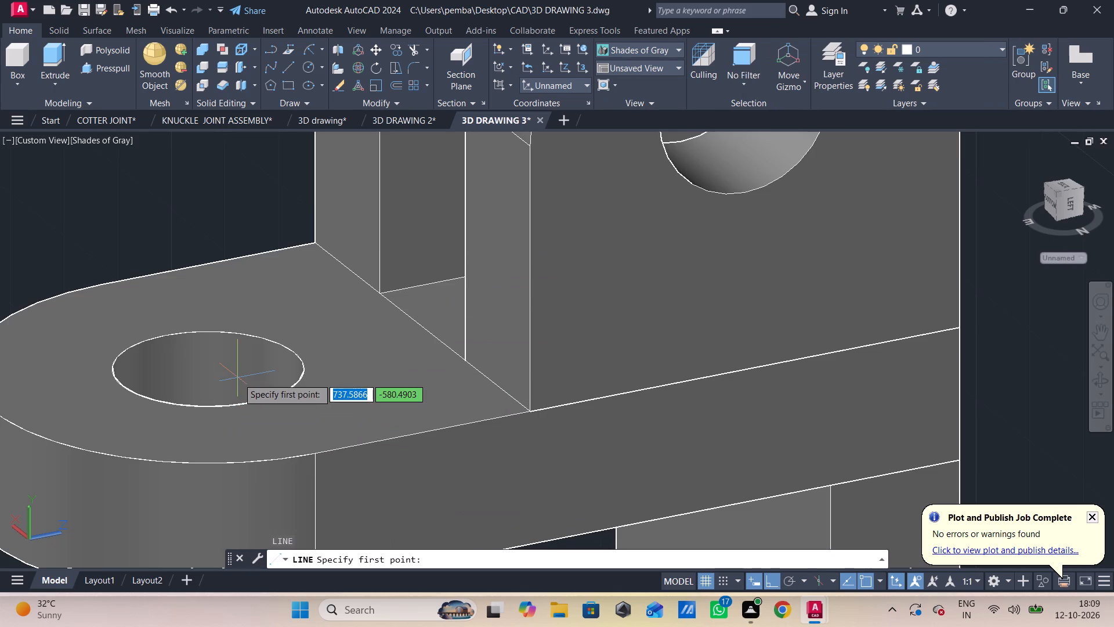
pyautogui.click(530, 412)
pyautogui.click(464, 363)
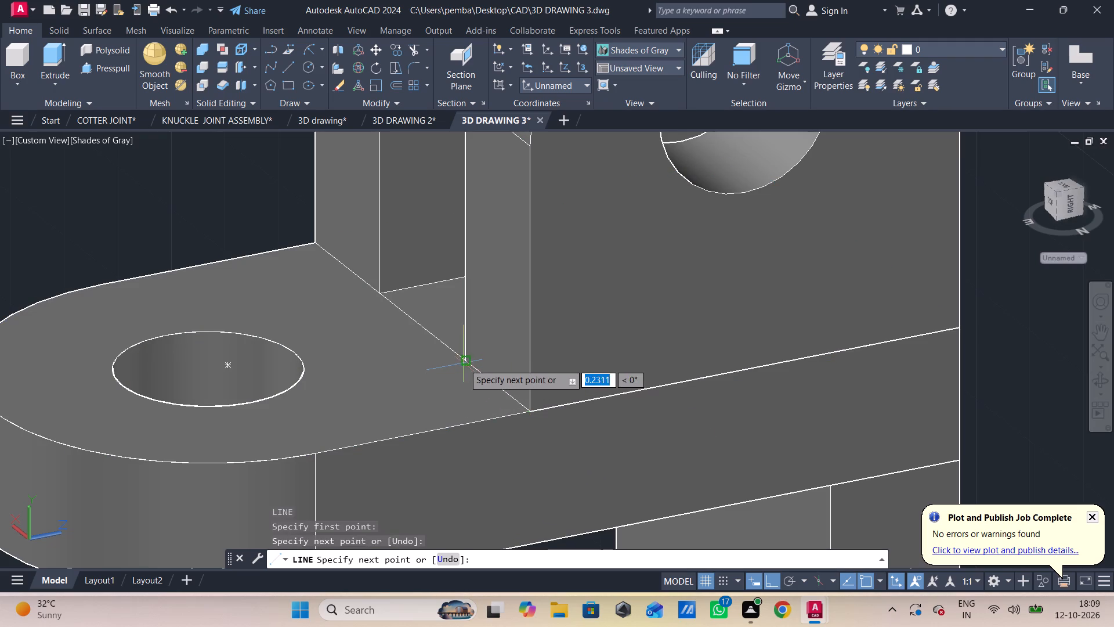
pyautogui.press('Escape')
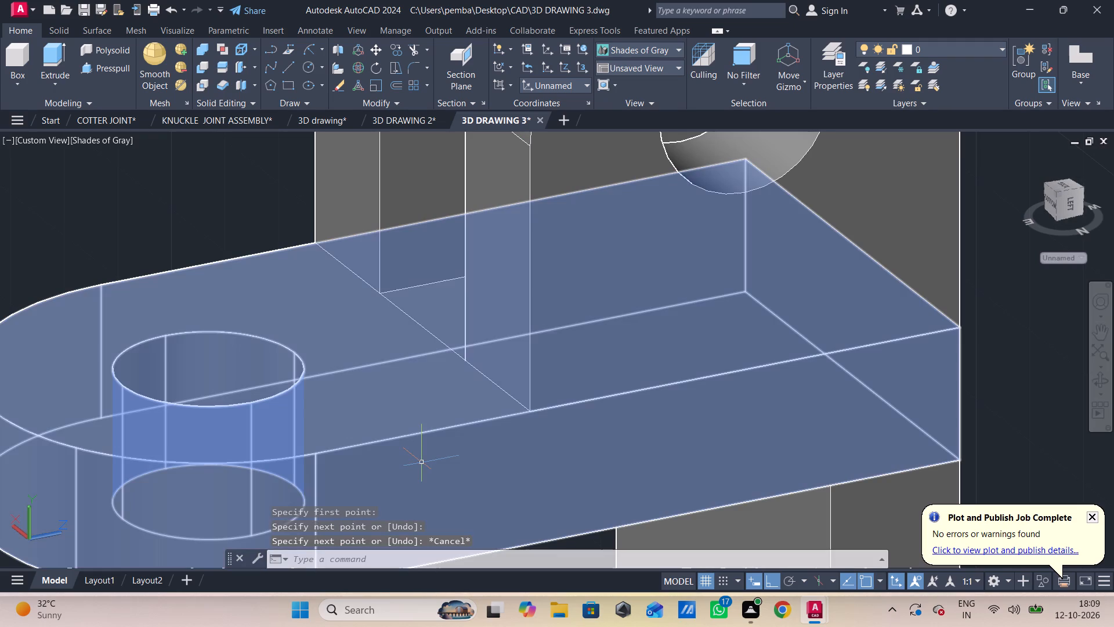
pyautogui.press('space')
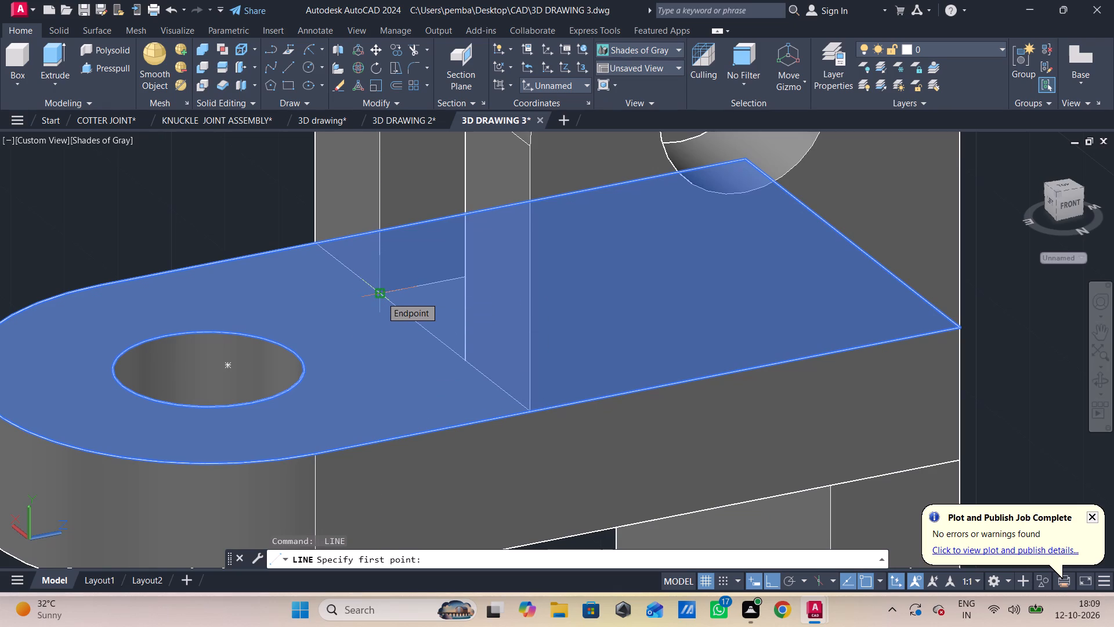
pyautogui.click(381, 297)
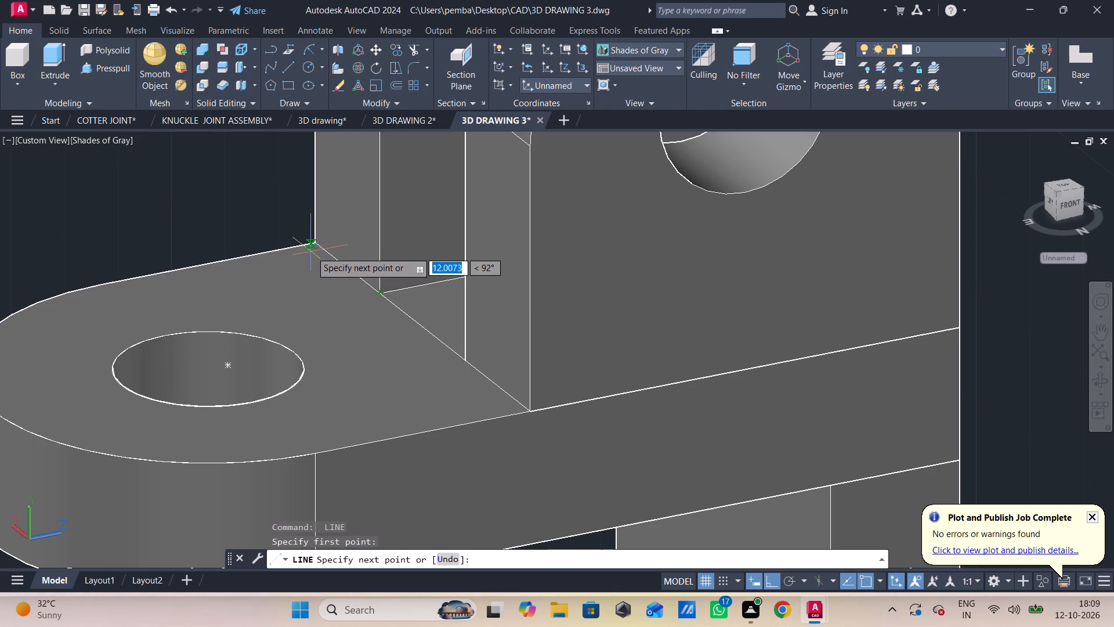
pyautogui.click(316, 248)
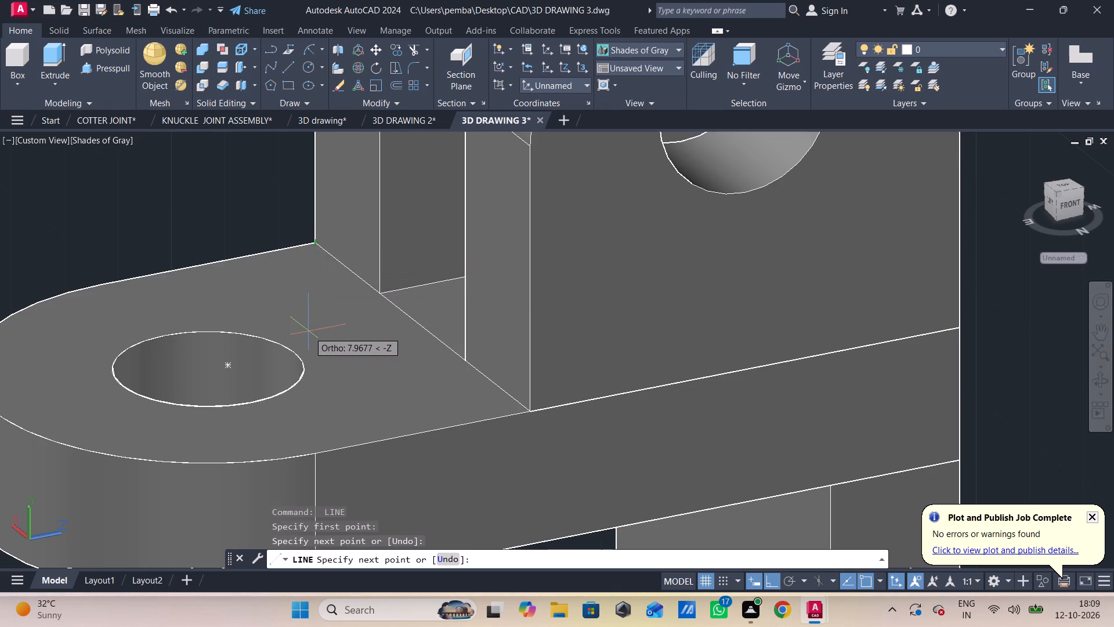
pyautogui.press('Escape')
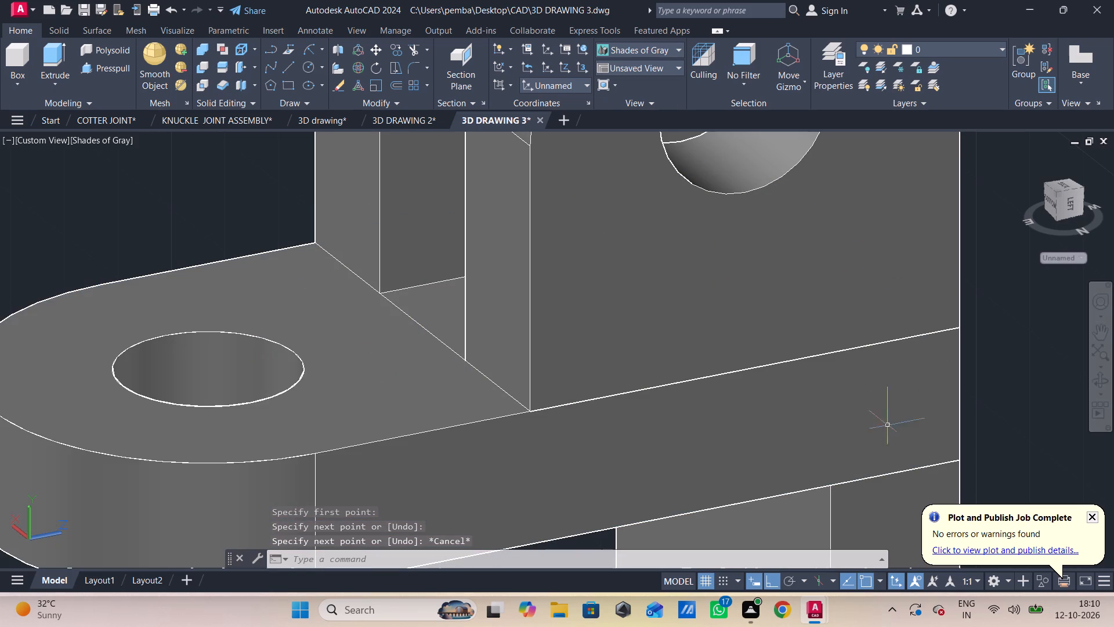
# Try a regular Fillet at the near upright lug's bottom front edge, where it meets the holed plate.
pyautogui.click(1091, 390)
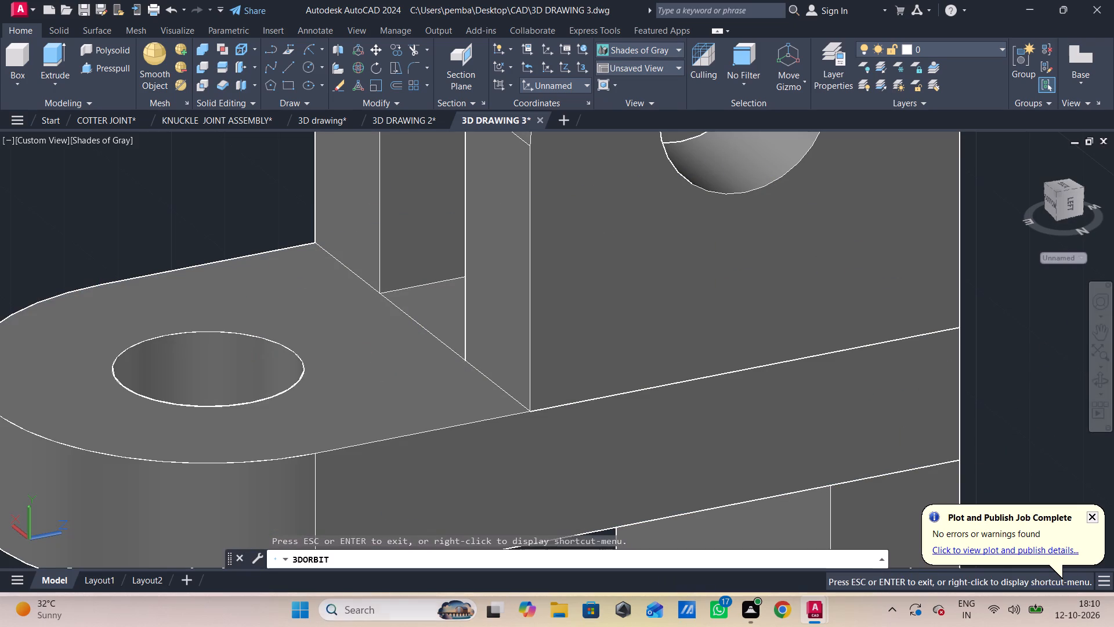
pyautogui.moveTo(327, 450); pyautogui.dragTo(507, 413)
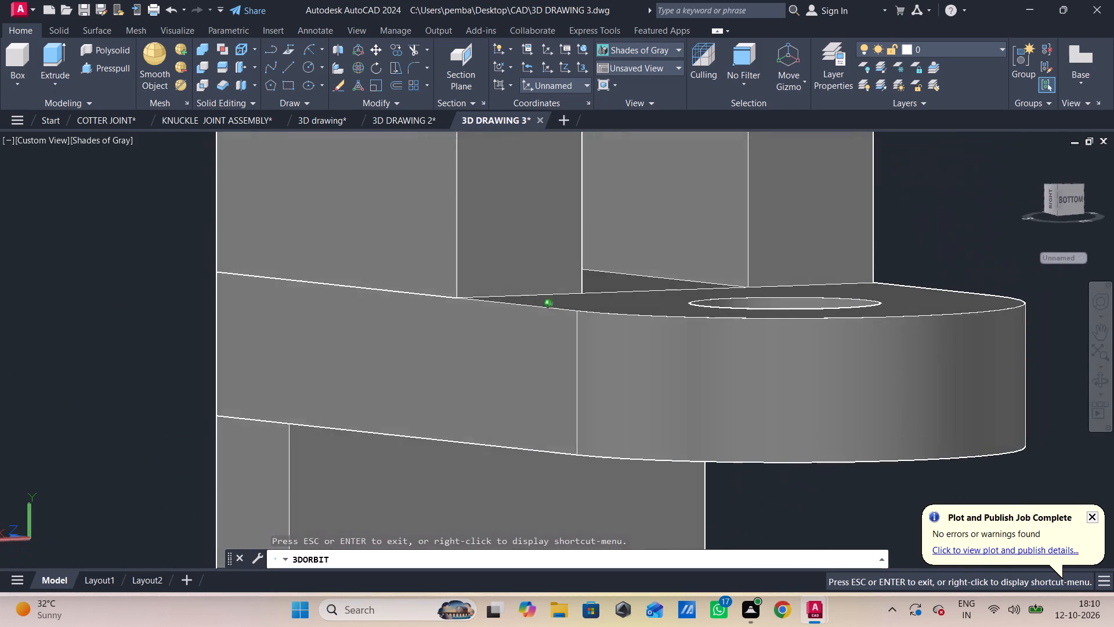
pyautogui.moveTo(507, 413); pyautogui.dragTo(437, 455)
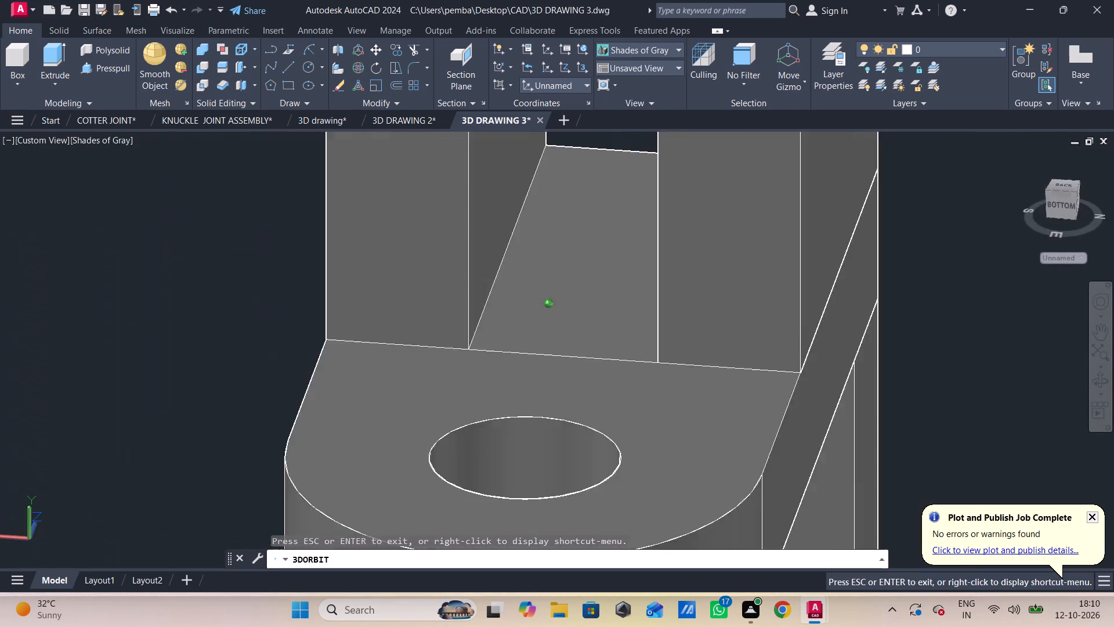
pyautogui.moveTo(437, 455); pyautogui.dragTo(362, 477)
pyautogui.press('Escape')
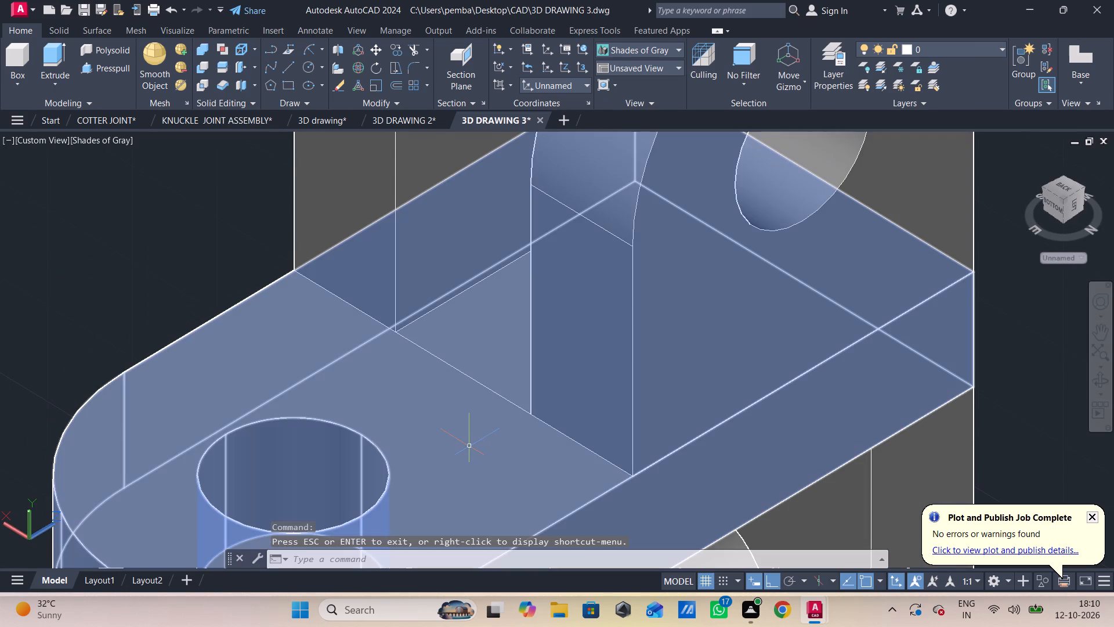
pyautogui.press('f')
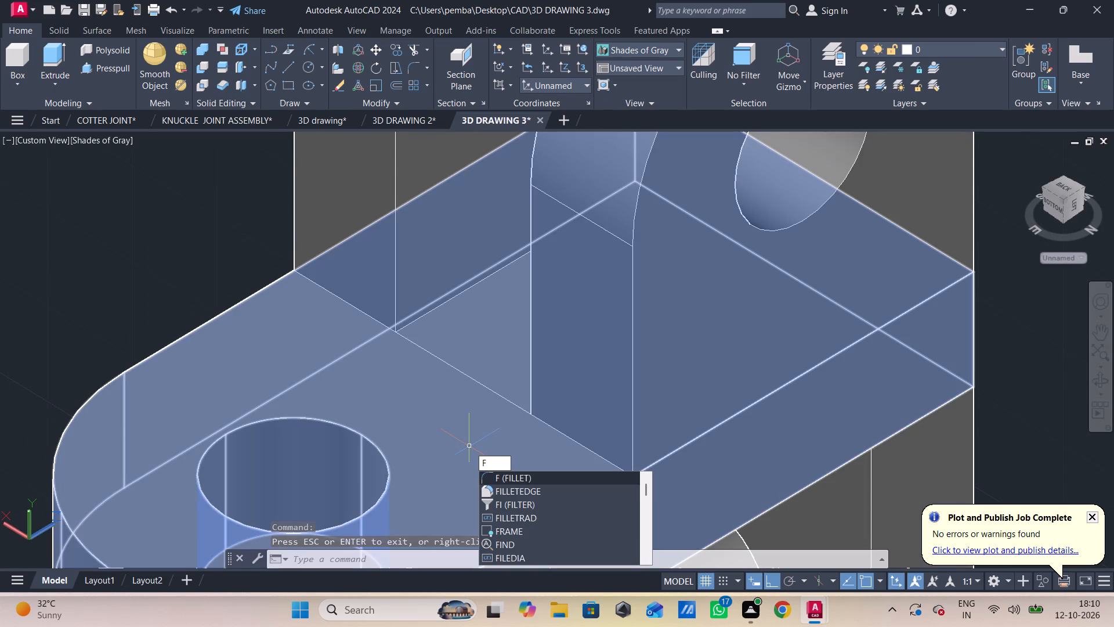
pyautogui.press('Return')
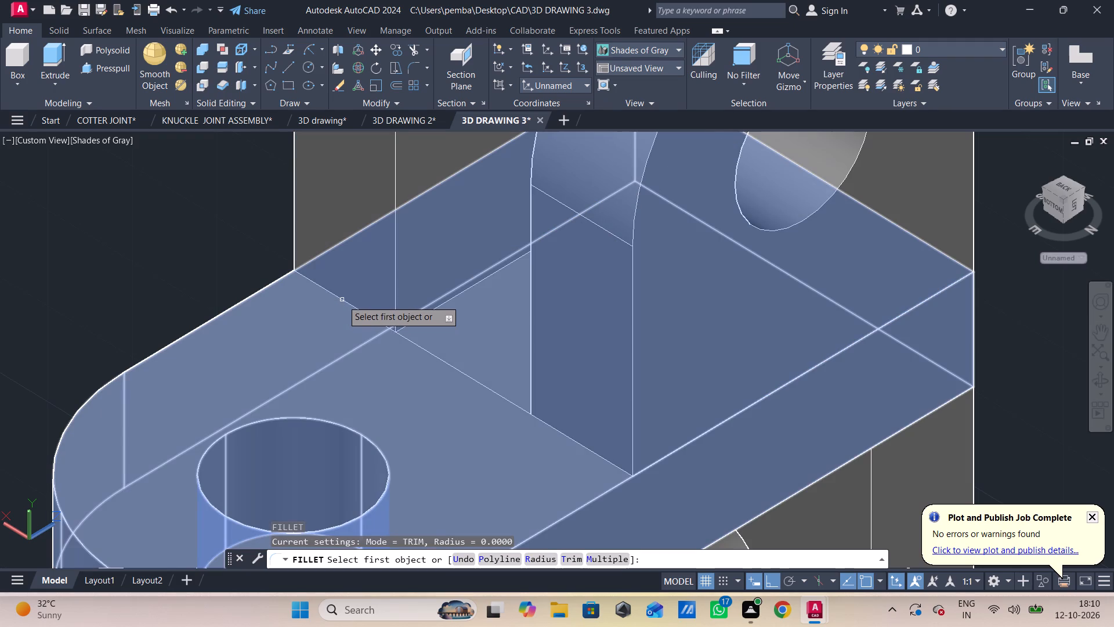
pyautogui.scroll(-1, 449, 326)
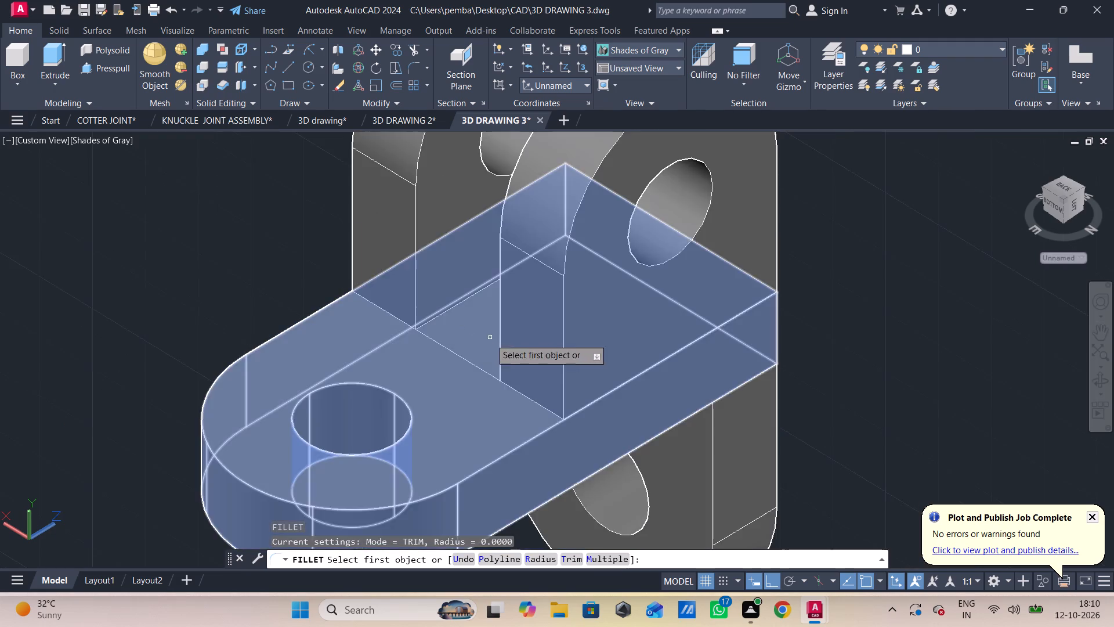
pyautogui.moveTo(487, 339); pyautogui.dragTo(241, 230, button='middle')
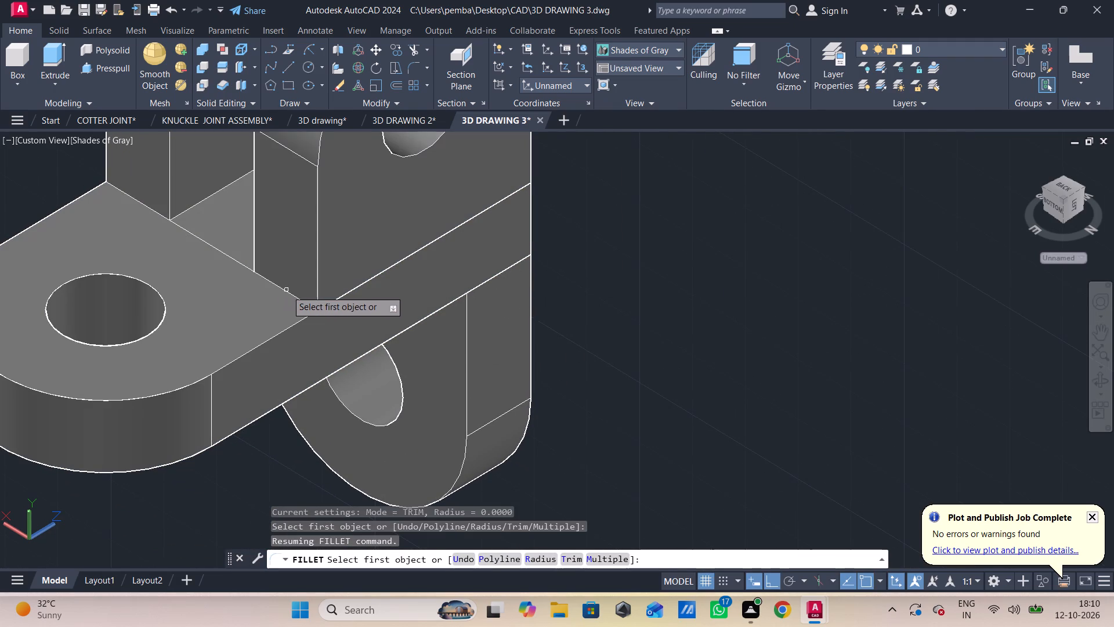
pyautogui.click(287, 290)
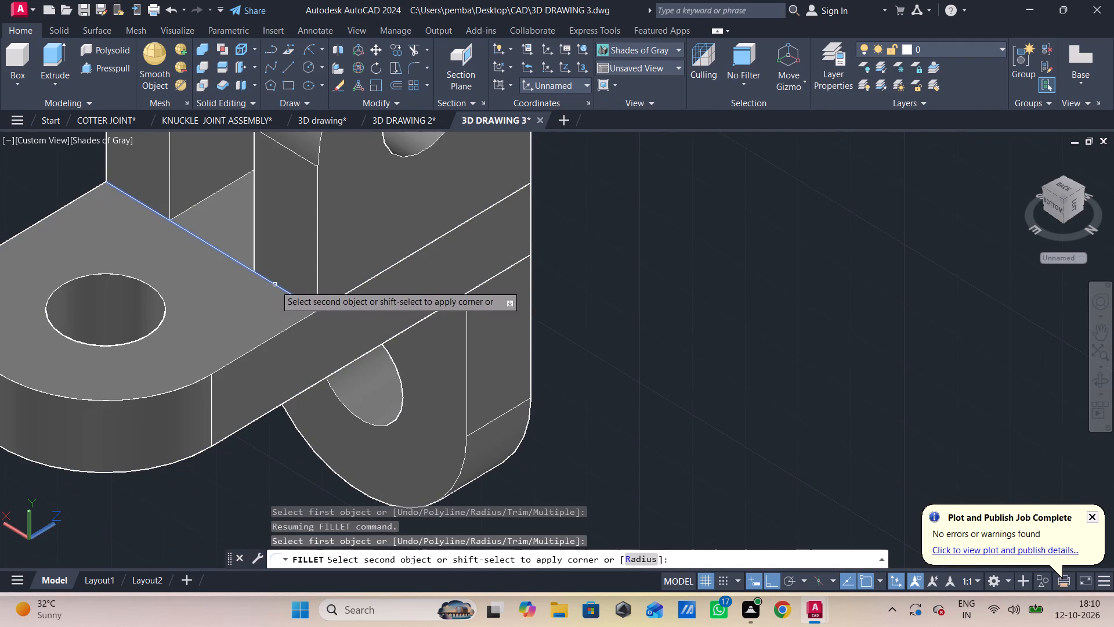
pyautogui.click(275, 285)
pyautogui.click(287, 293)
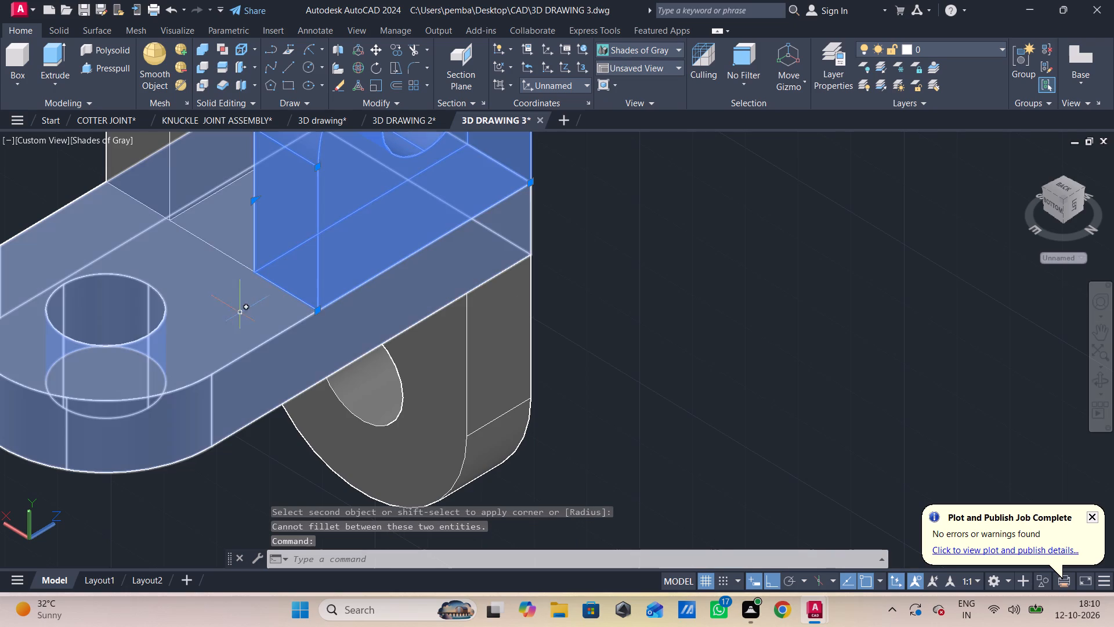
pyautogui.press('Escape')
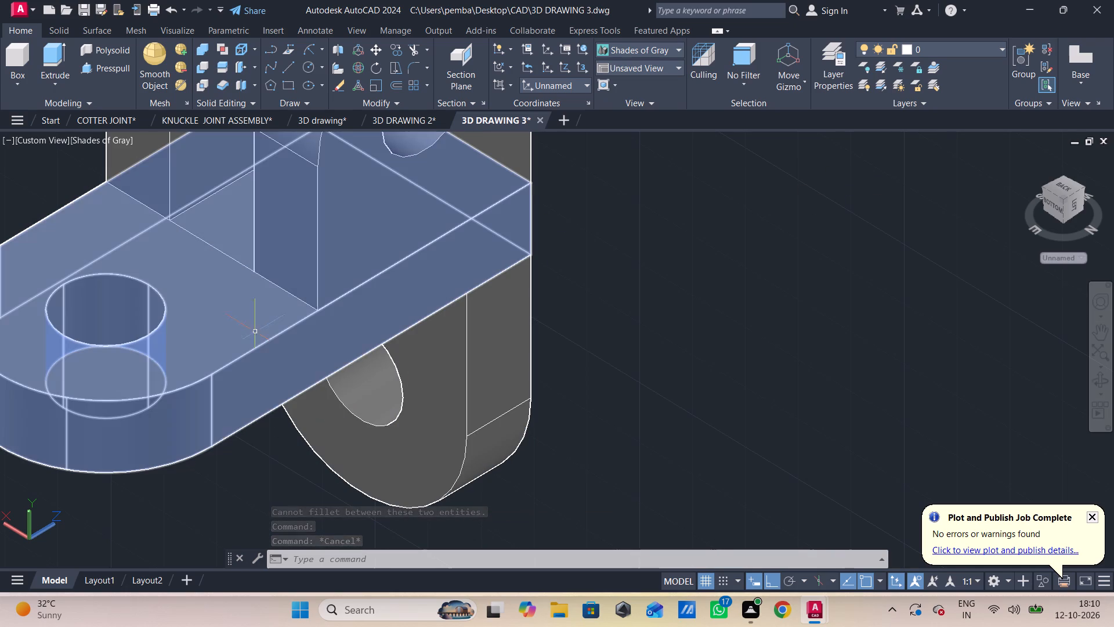
# In 2D Wireframe, delete the rectangular 3D polyline at the base of the upright lugs, and return to the Shades of Gray style.
pyautogui.scroll(-1, 226, 351)
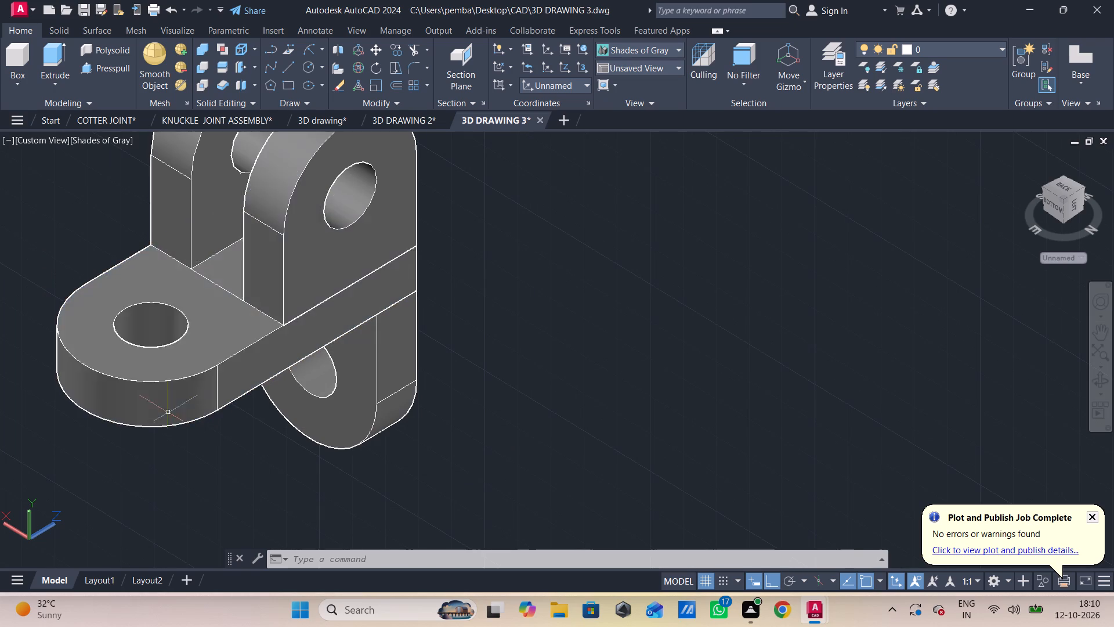
pyautogui.click(103, 139)
pyautogui.click(169, 176)
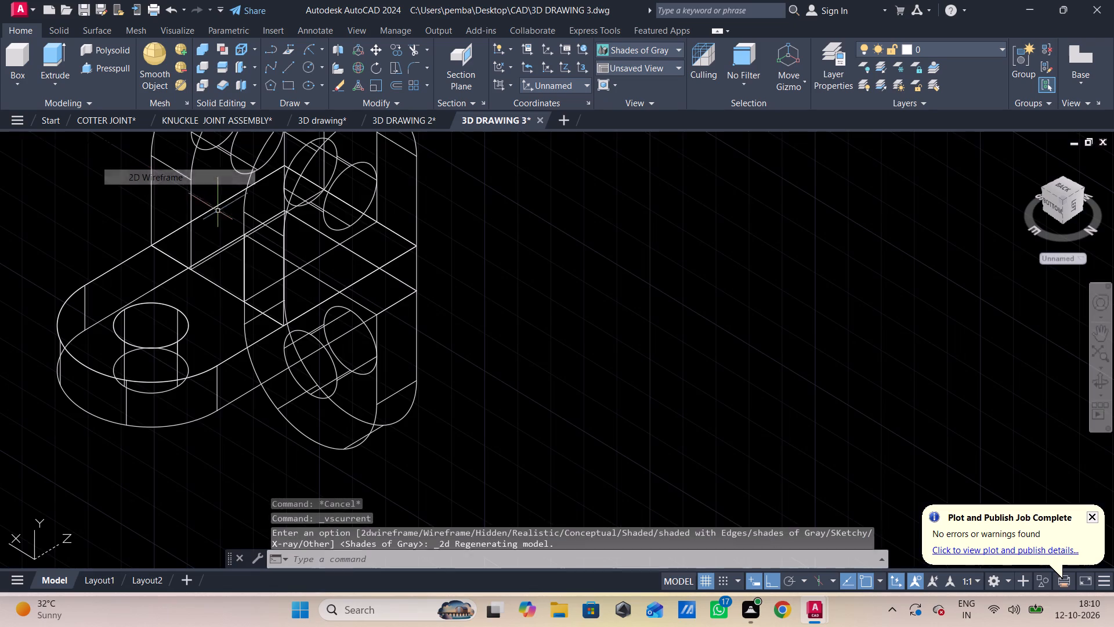
pyautogui.click(219, 288)
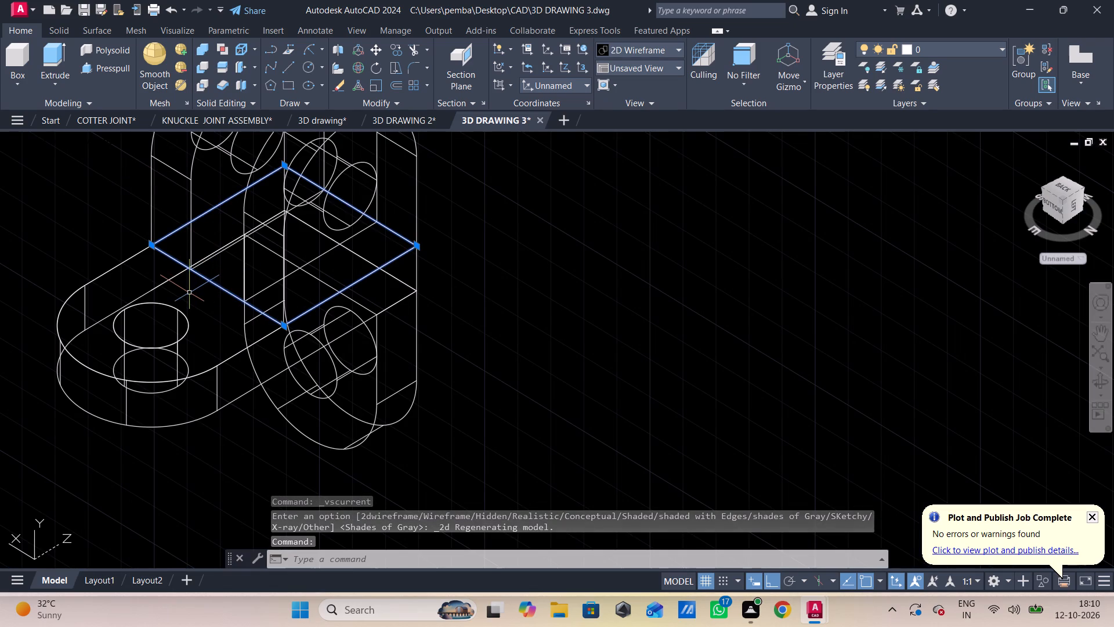
pyautogui.press('Delete')
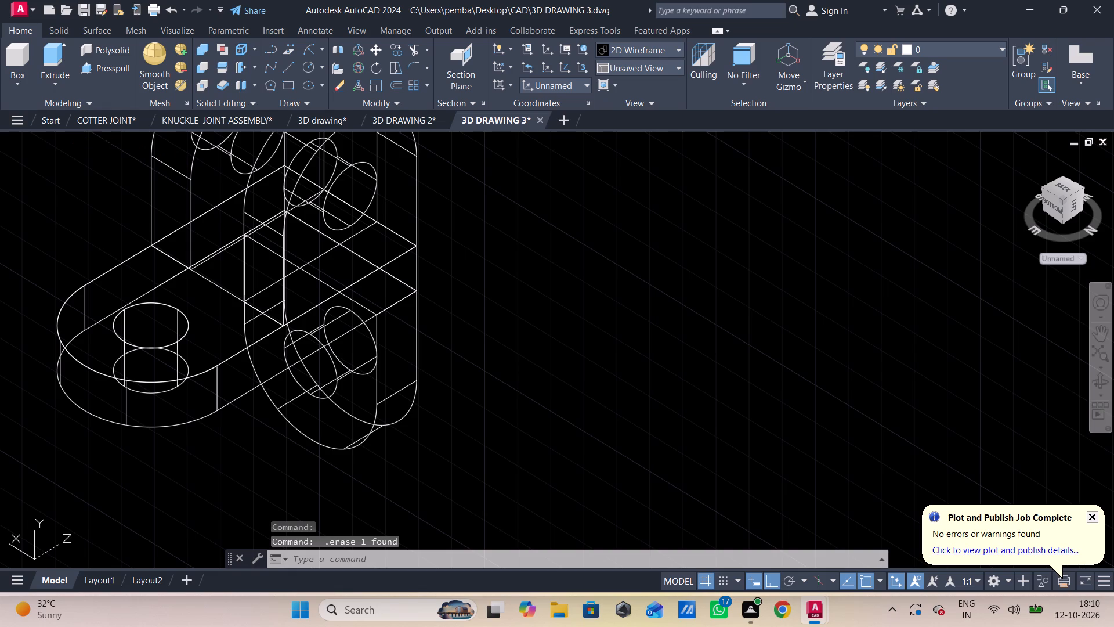
pyautogui.click(102, 139)
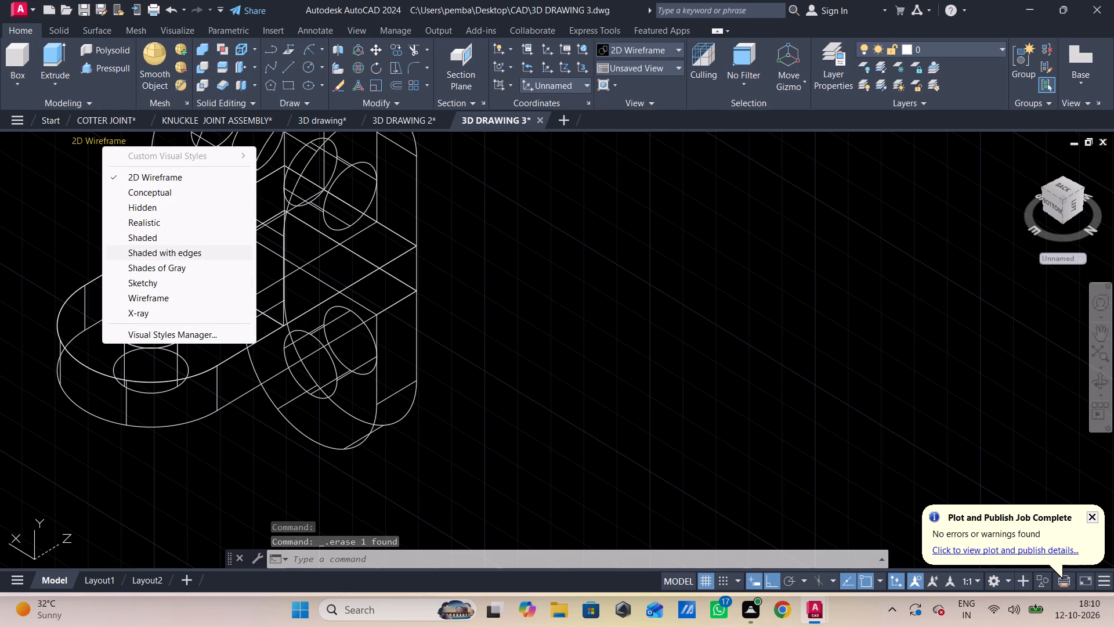
pyautogui.click(182, 268)
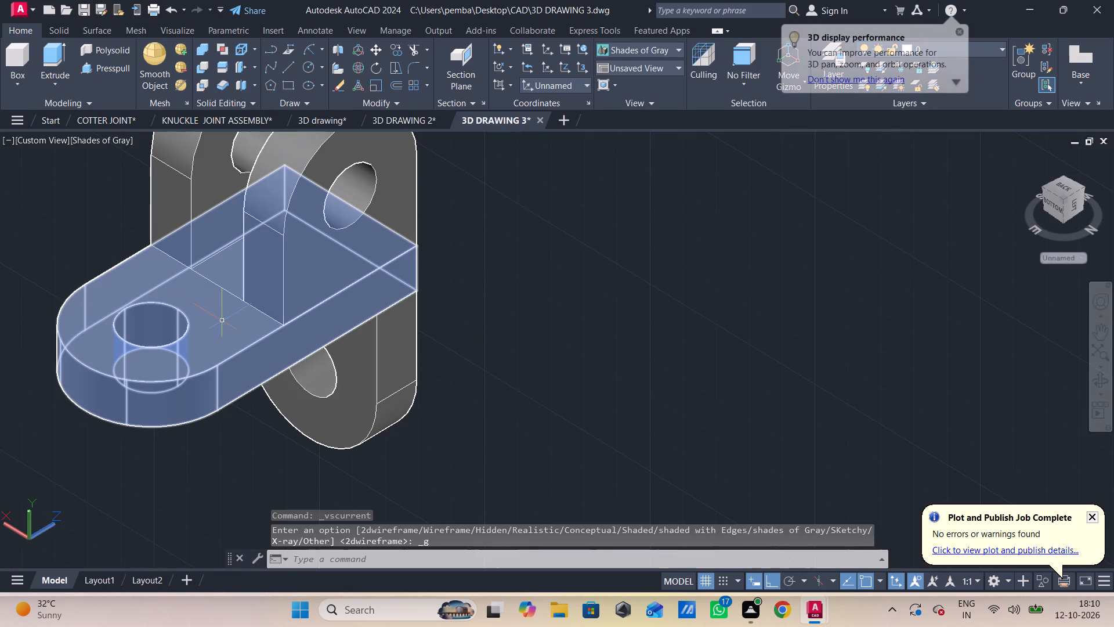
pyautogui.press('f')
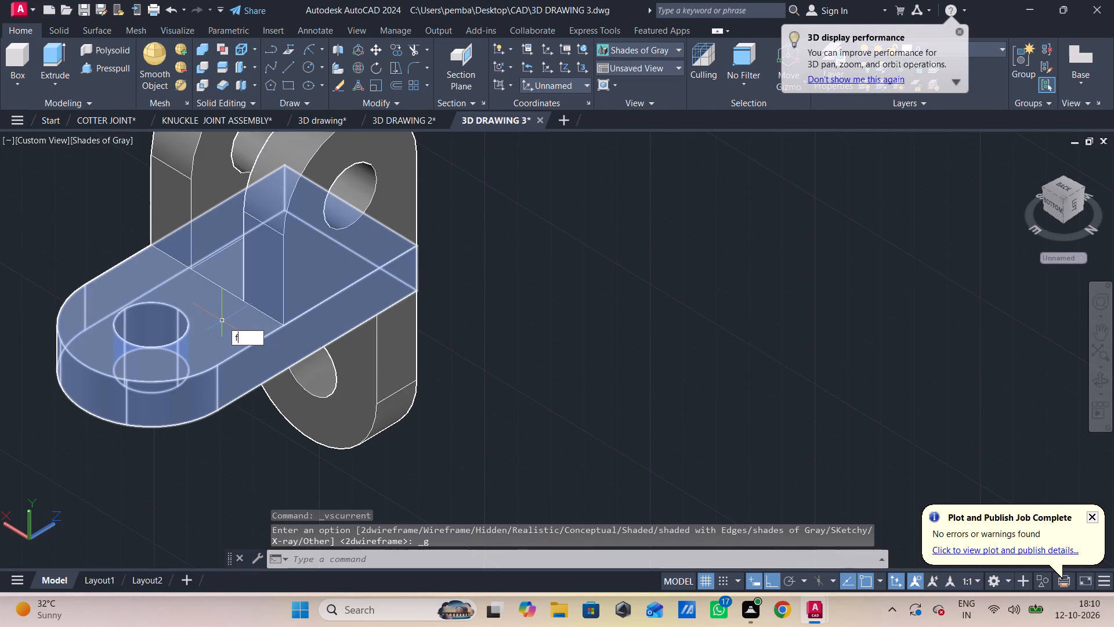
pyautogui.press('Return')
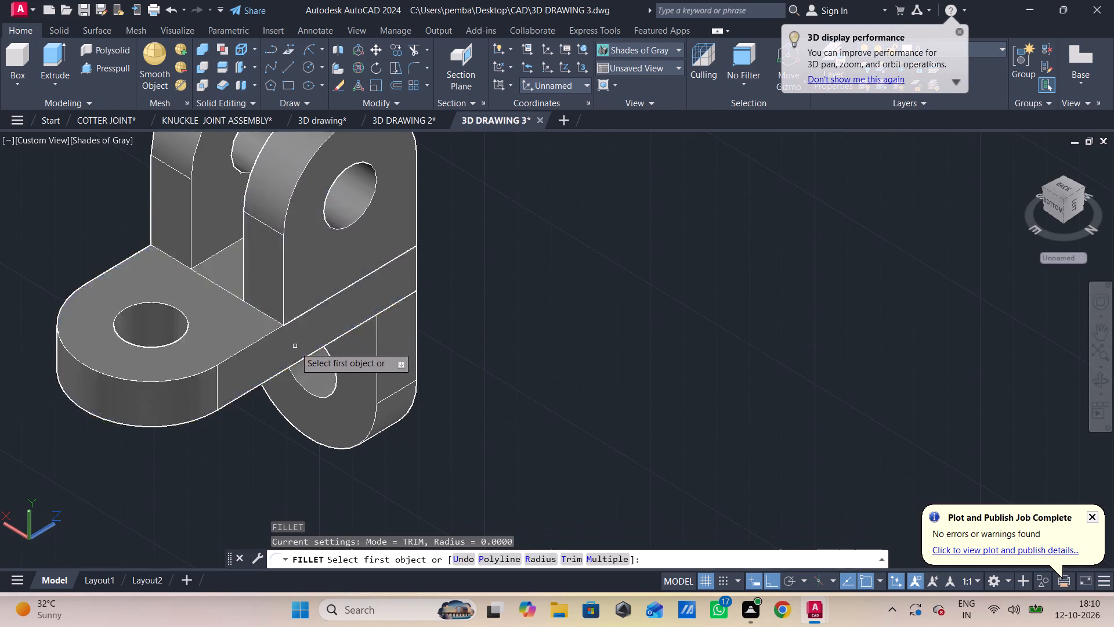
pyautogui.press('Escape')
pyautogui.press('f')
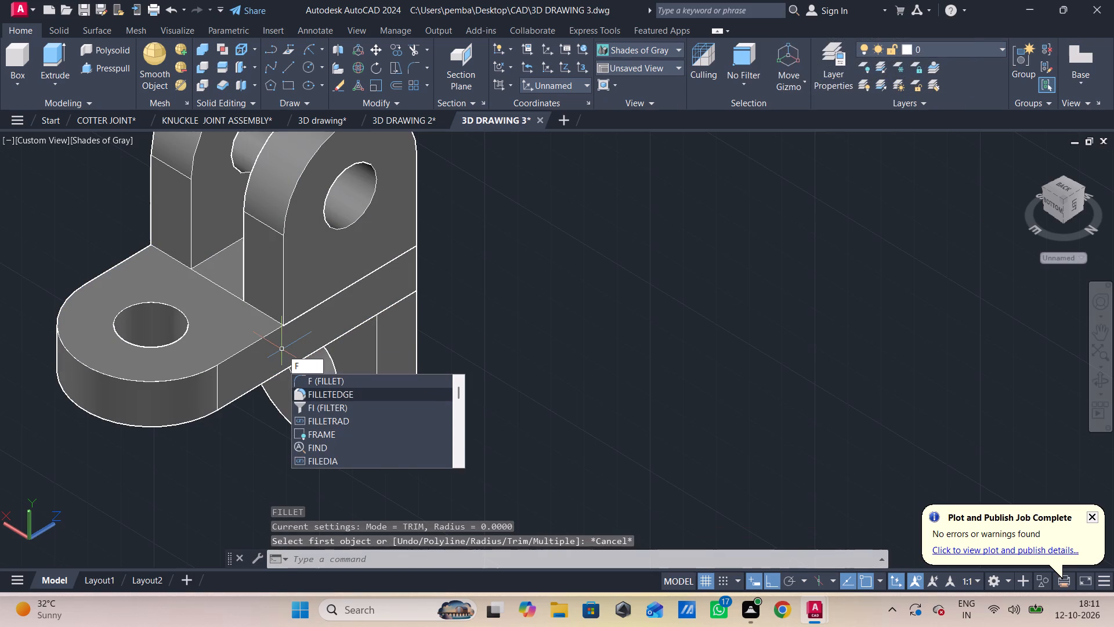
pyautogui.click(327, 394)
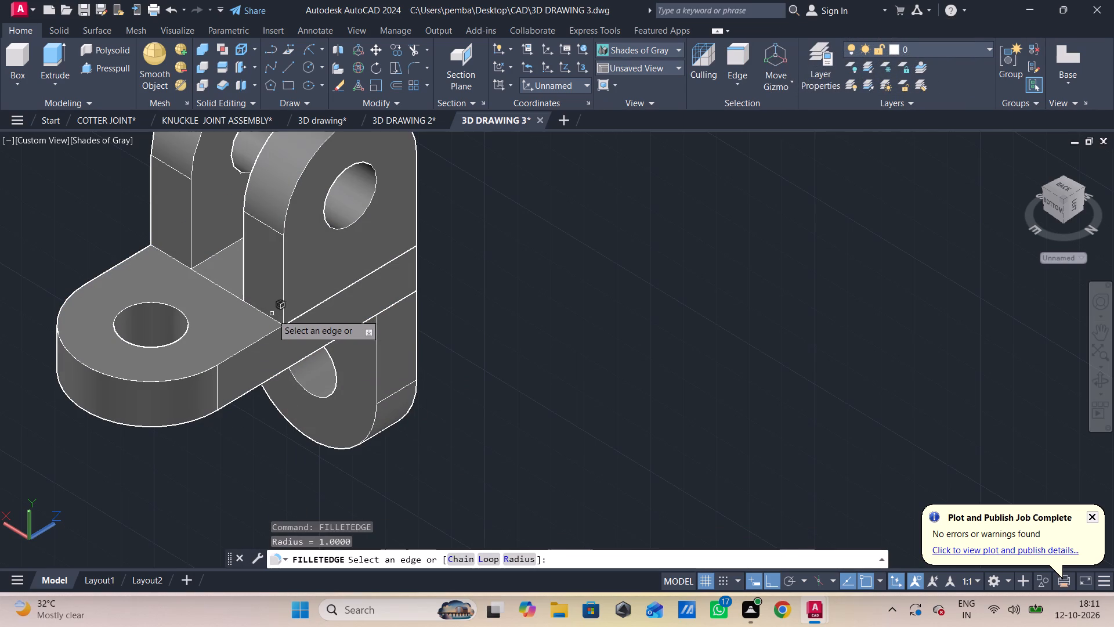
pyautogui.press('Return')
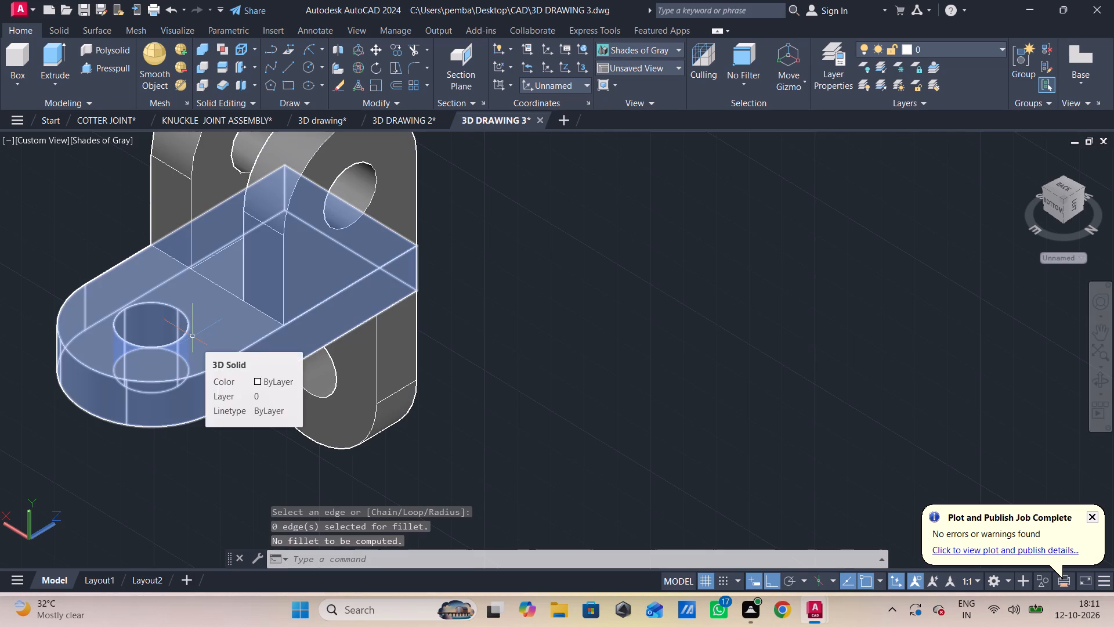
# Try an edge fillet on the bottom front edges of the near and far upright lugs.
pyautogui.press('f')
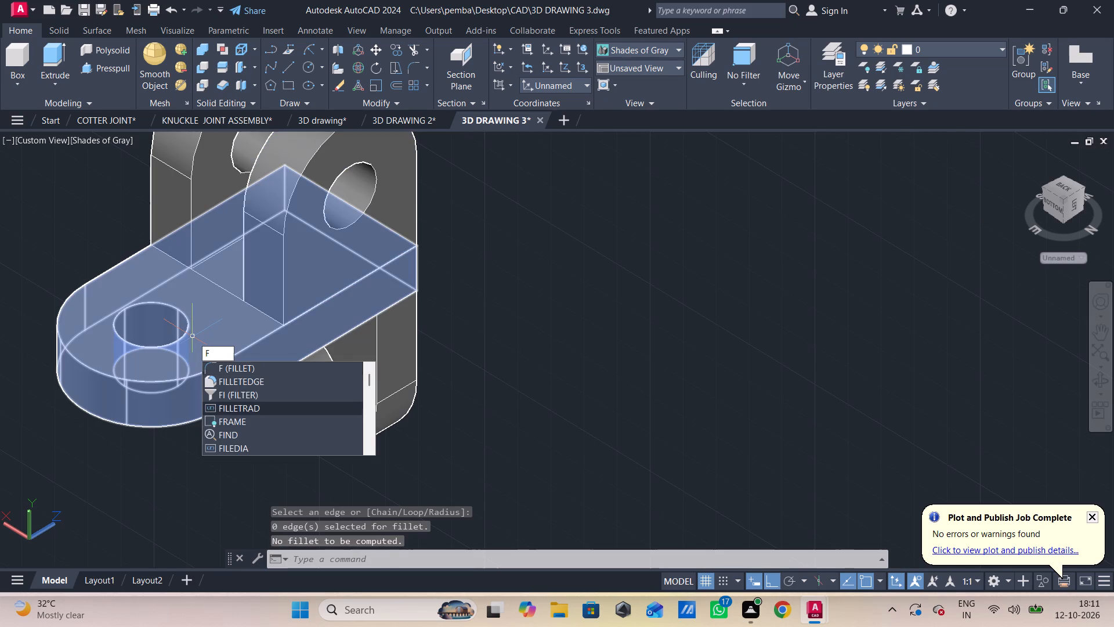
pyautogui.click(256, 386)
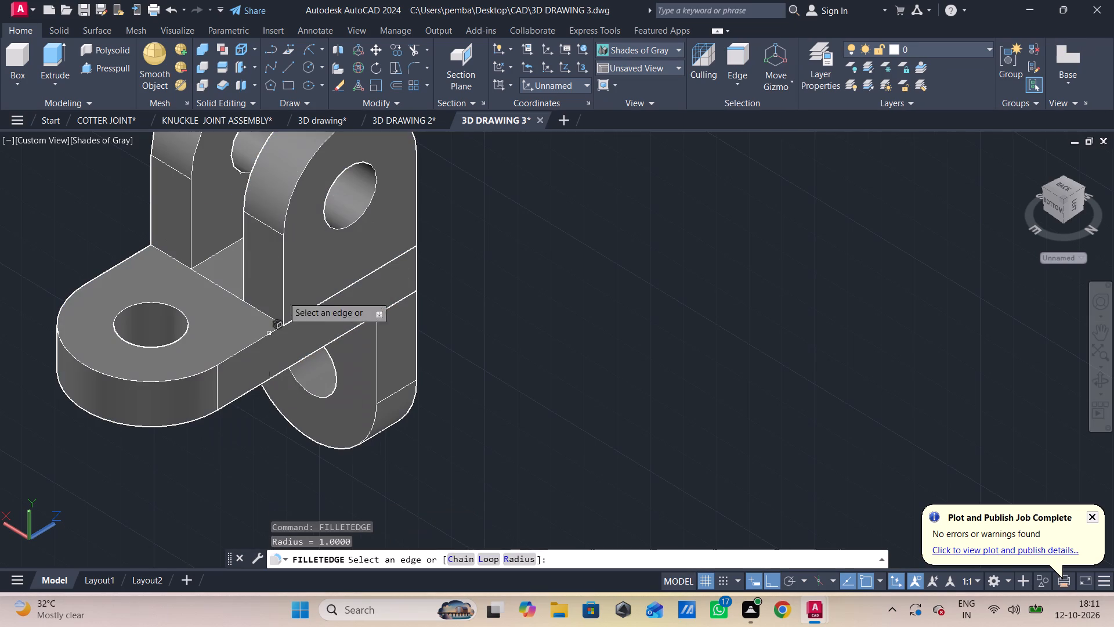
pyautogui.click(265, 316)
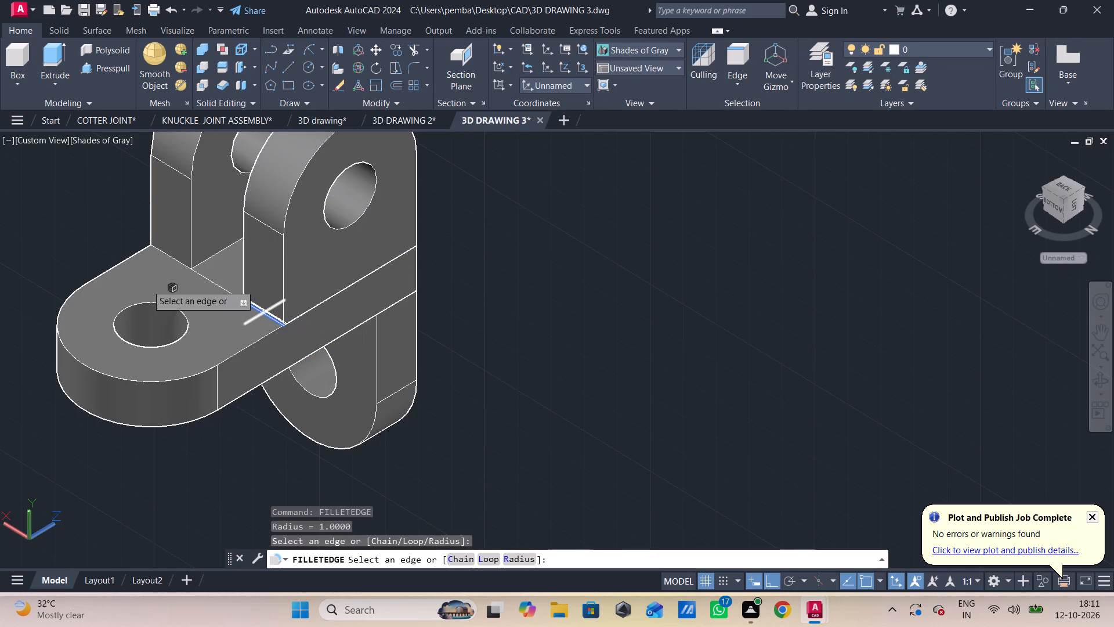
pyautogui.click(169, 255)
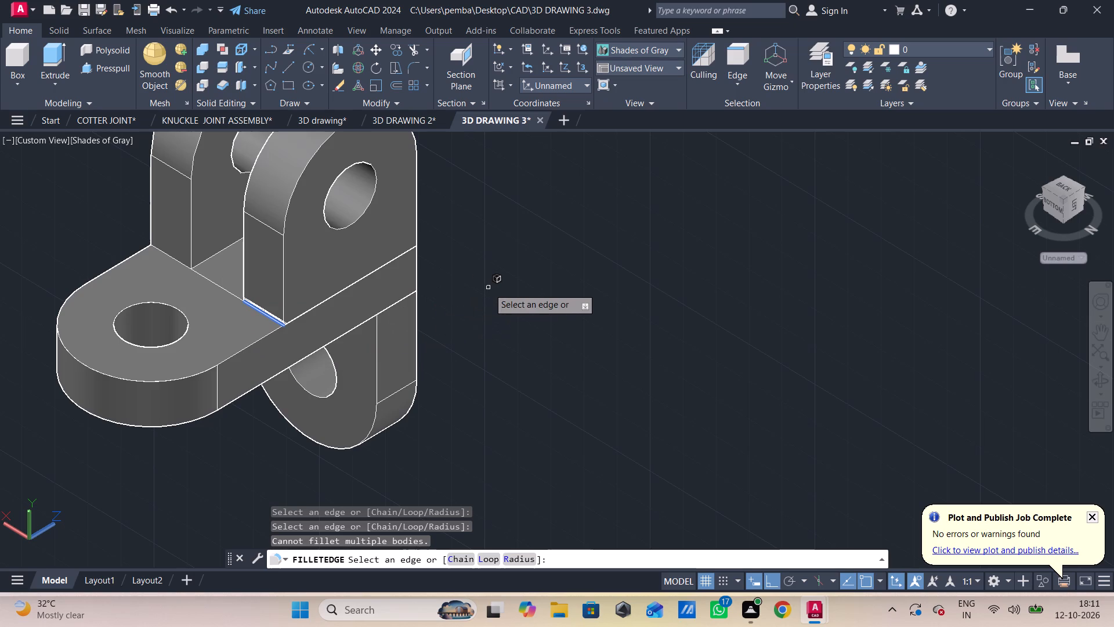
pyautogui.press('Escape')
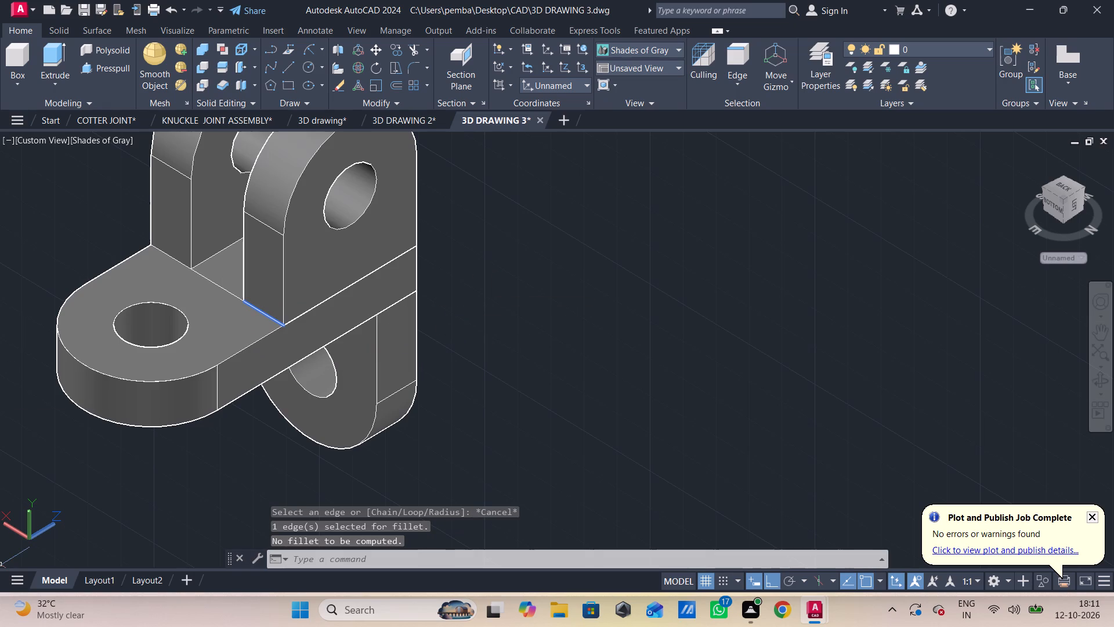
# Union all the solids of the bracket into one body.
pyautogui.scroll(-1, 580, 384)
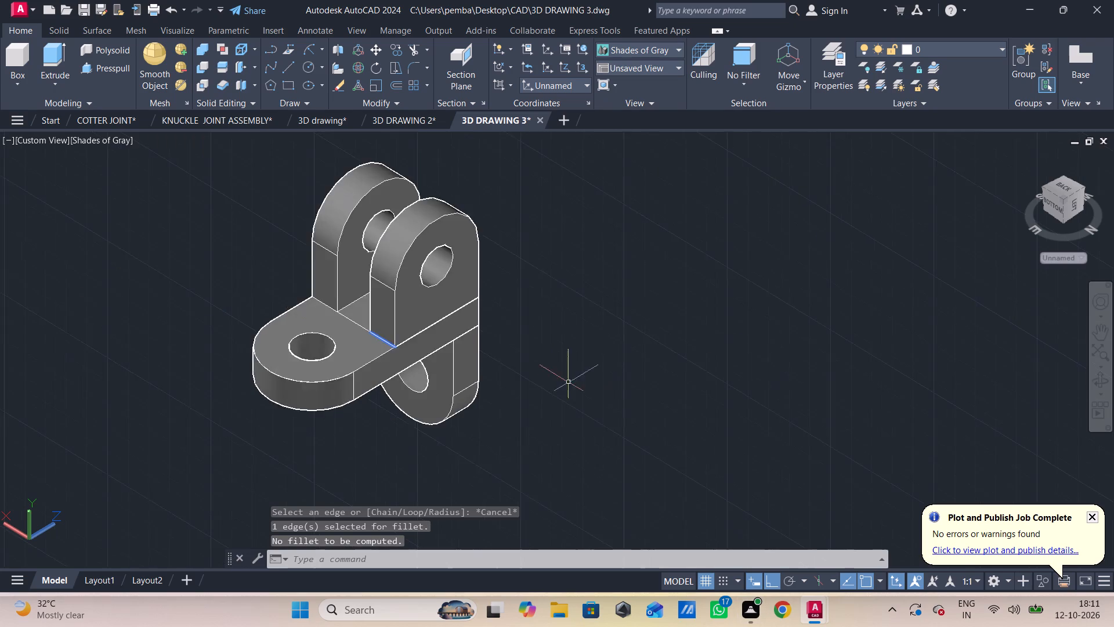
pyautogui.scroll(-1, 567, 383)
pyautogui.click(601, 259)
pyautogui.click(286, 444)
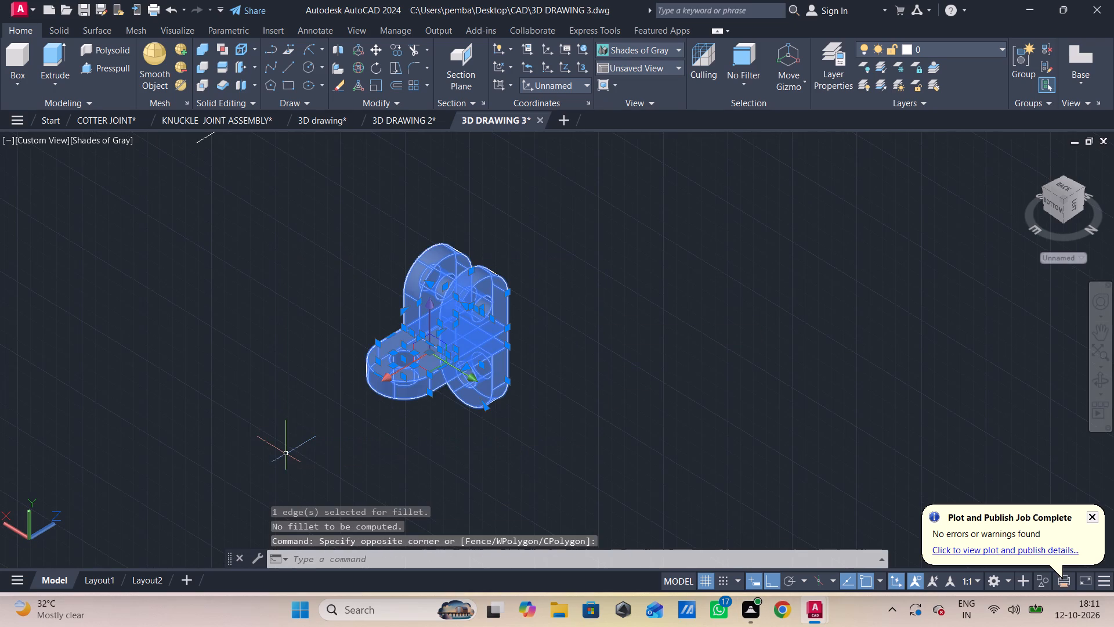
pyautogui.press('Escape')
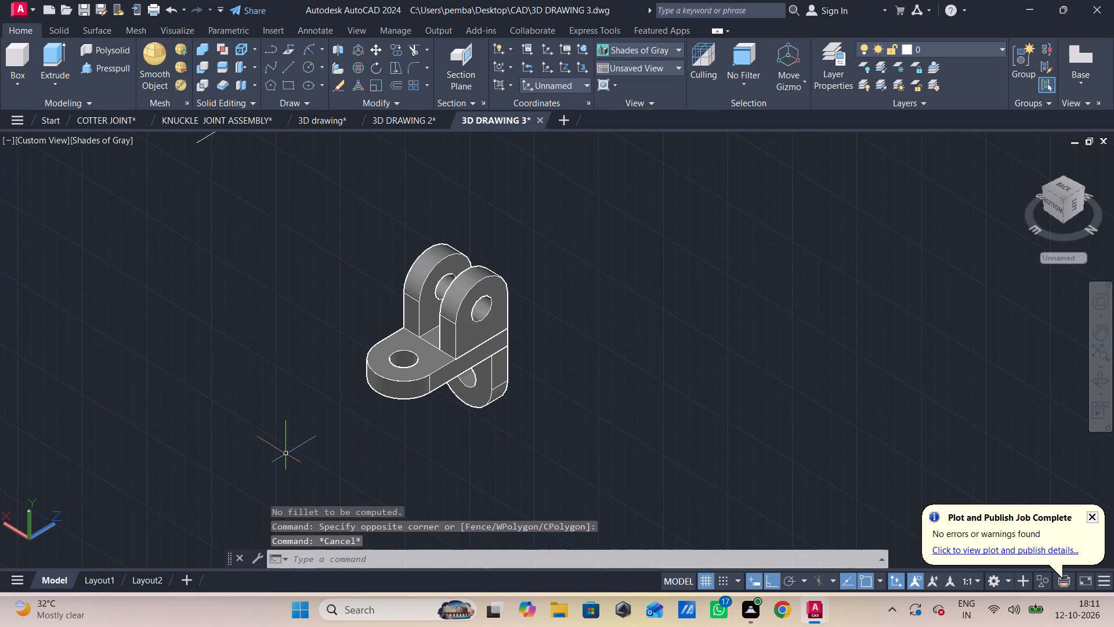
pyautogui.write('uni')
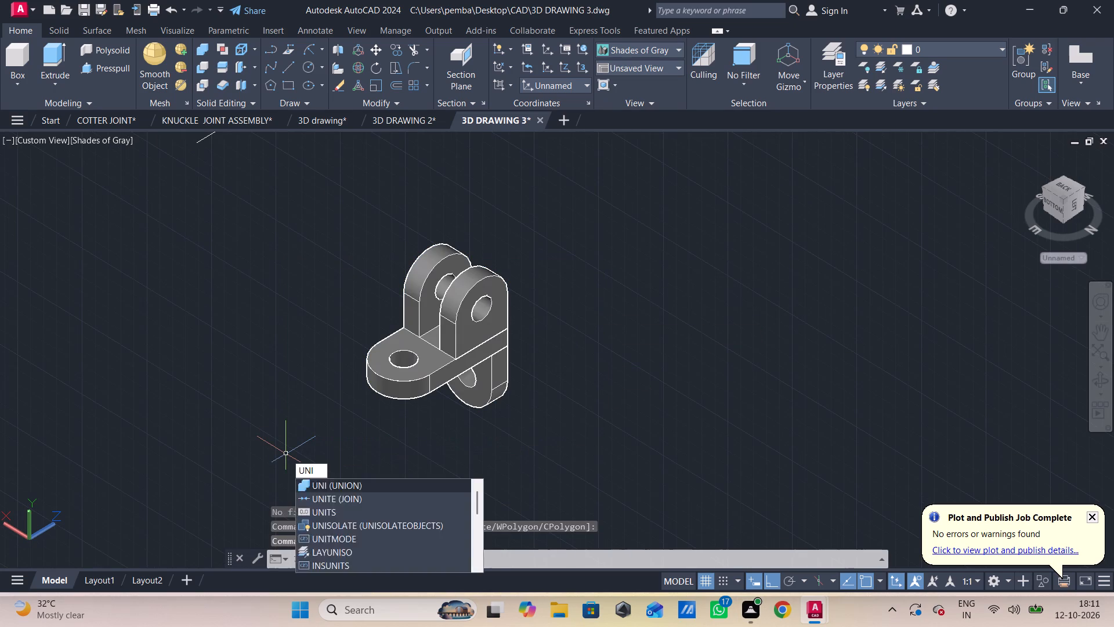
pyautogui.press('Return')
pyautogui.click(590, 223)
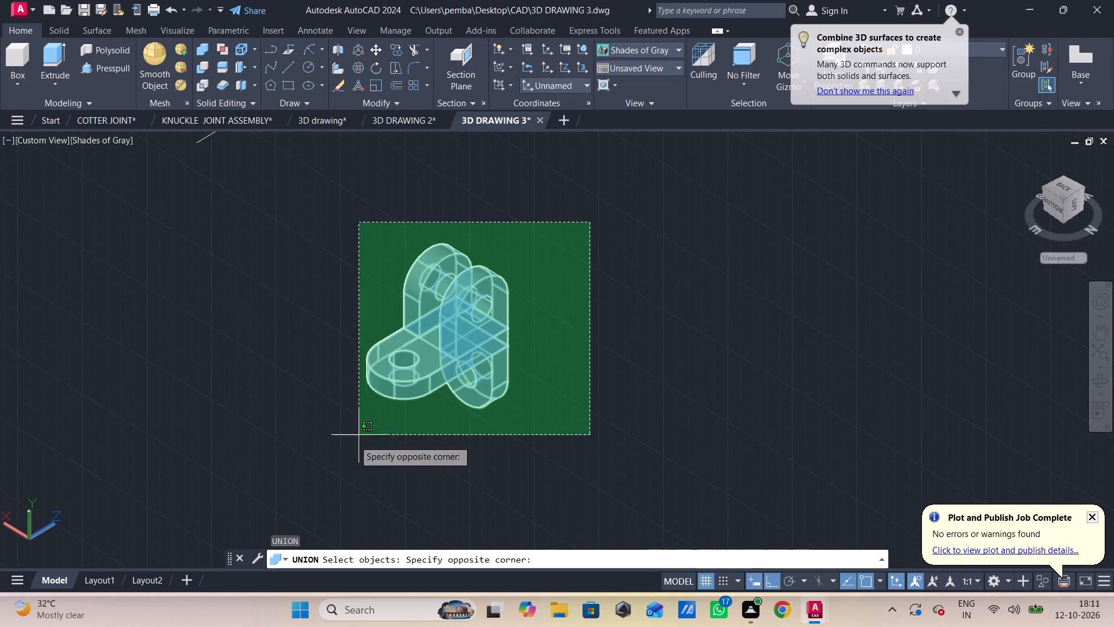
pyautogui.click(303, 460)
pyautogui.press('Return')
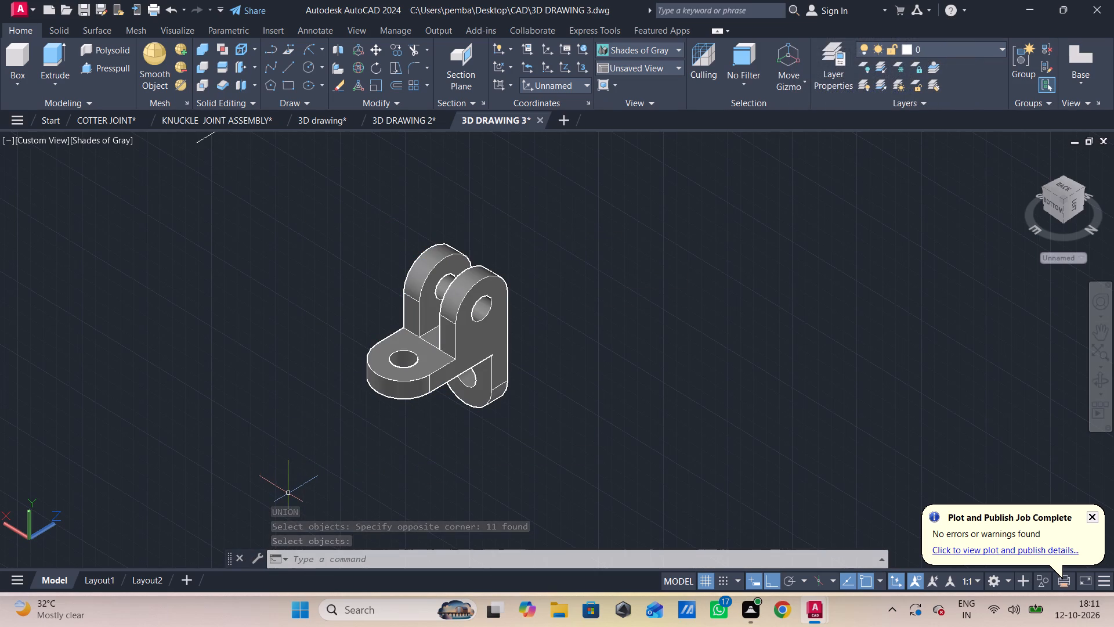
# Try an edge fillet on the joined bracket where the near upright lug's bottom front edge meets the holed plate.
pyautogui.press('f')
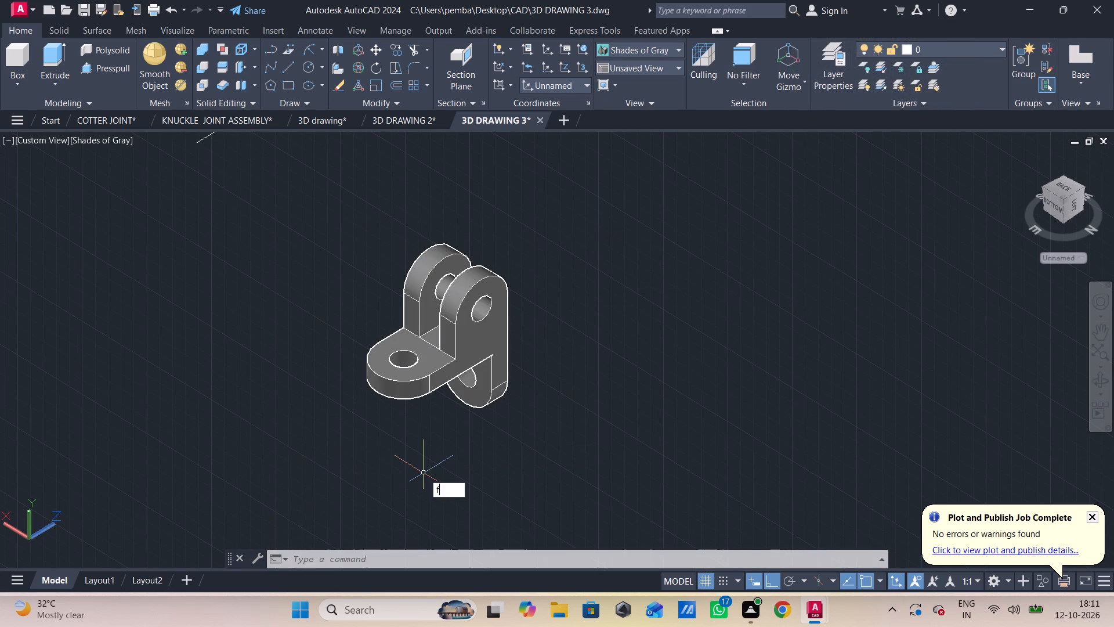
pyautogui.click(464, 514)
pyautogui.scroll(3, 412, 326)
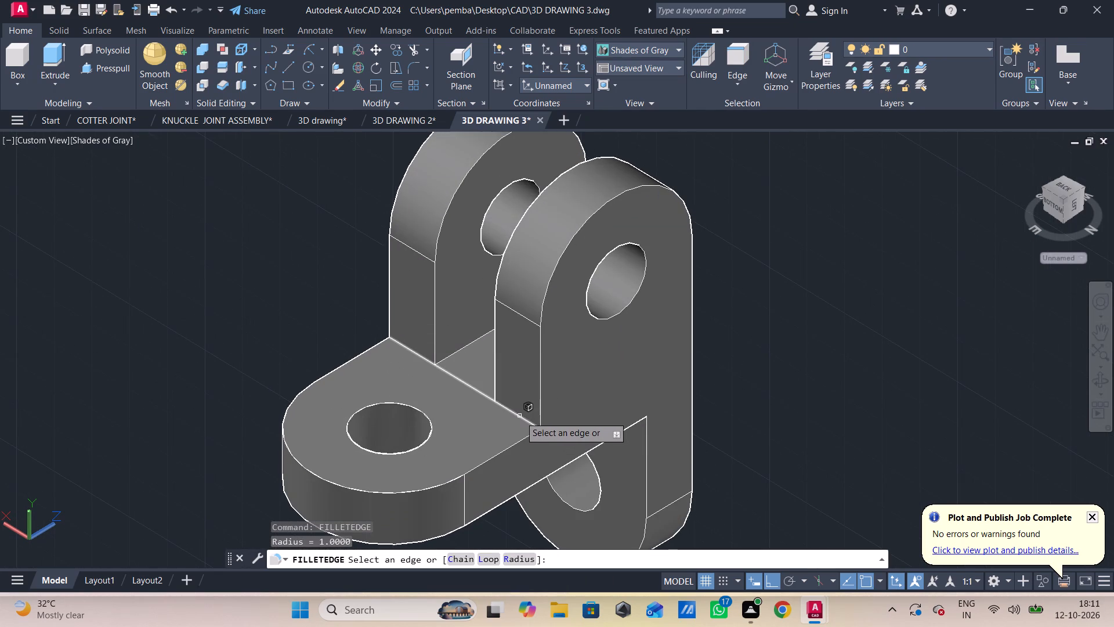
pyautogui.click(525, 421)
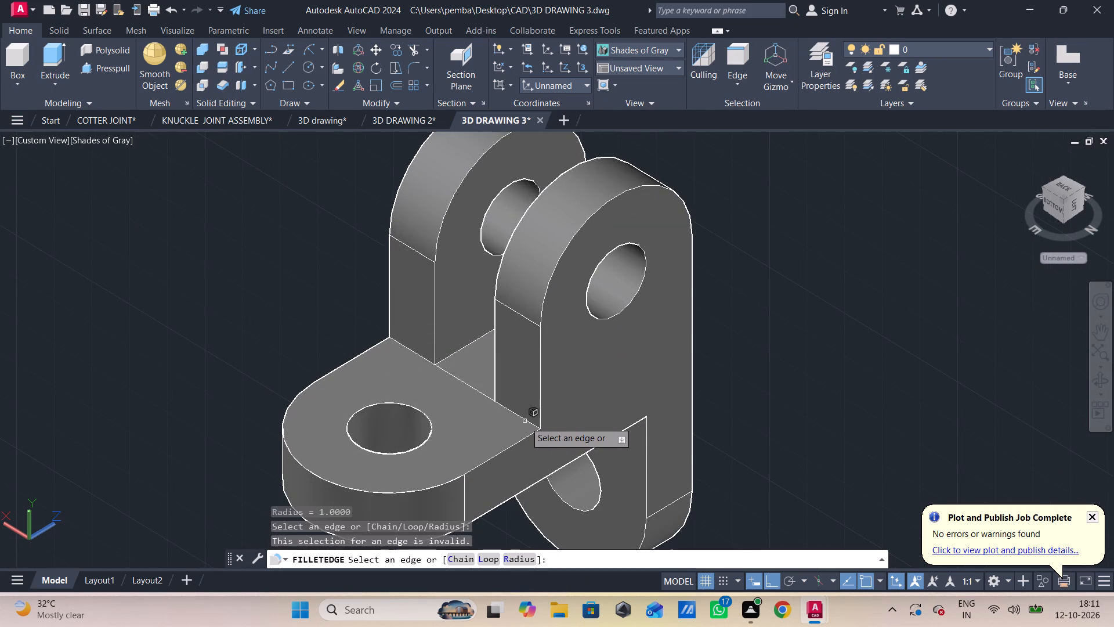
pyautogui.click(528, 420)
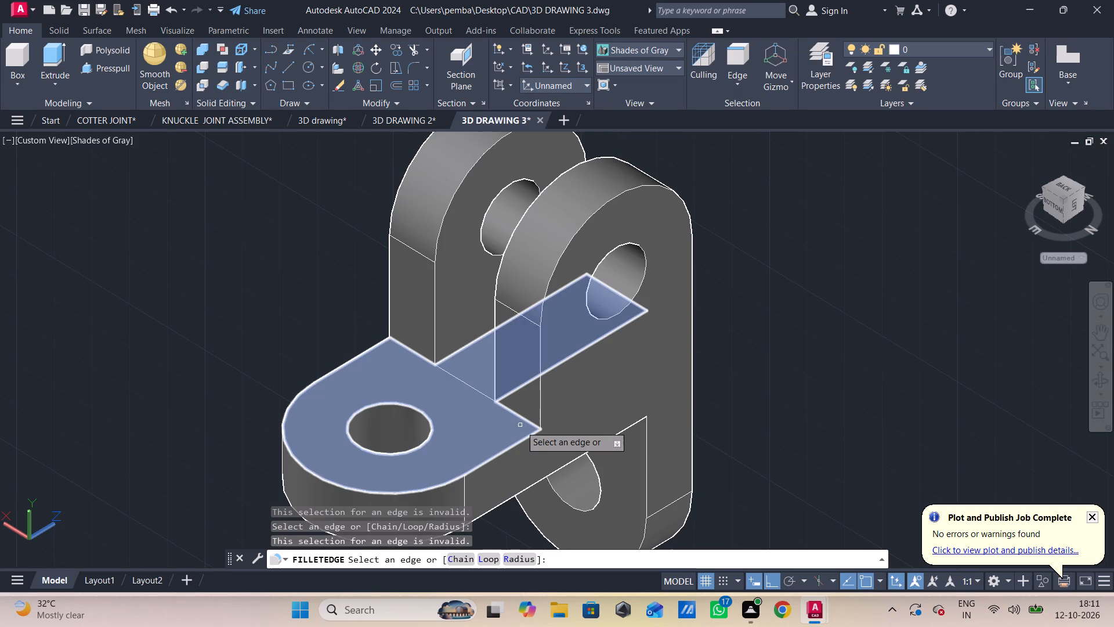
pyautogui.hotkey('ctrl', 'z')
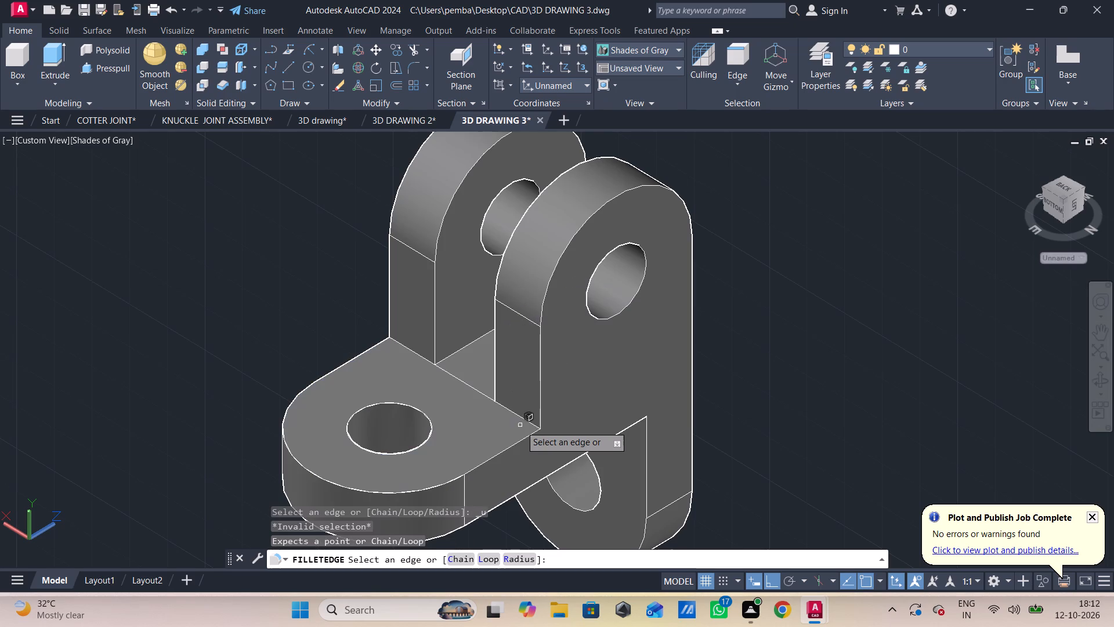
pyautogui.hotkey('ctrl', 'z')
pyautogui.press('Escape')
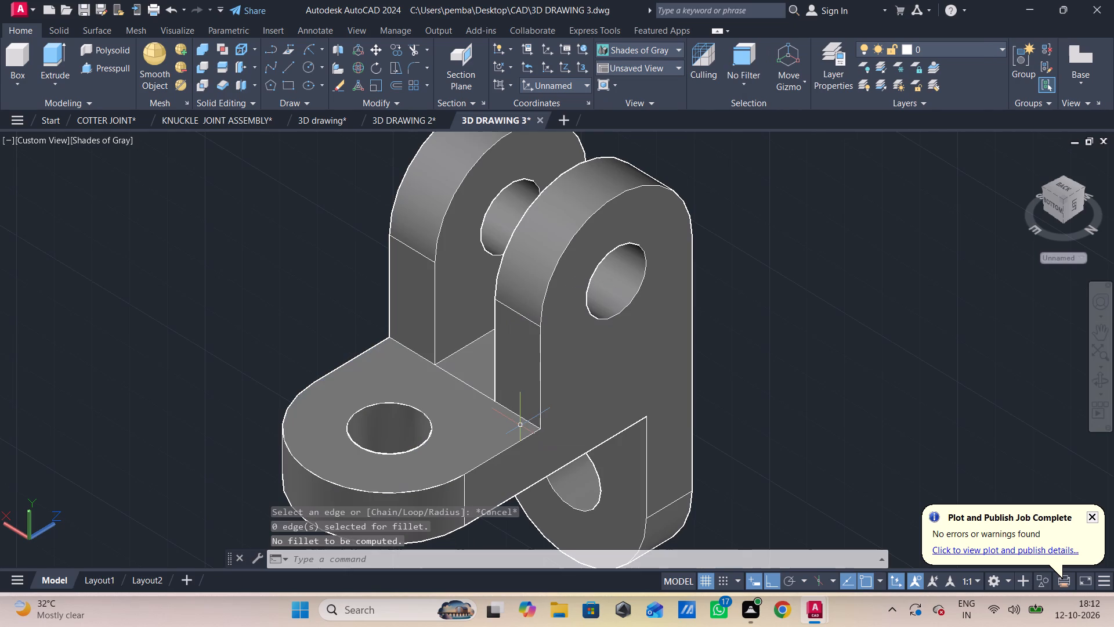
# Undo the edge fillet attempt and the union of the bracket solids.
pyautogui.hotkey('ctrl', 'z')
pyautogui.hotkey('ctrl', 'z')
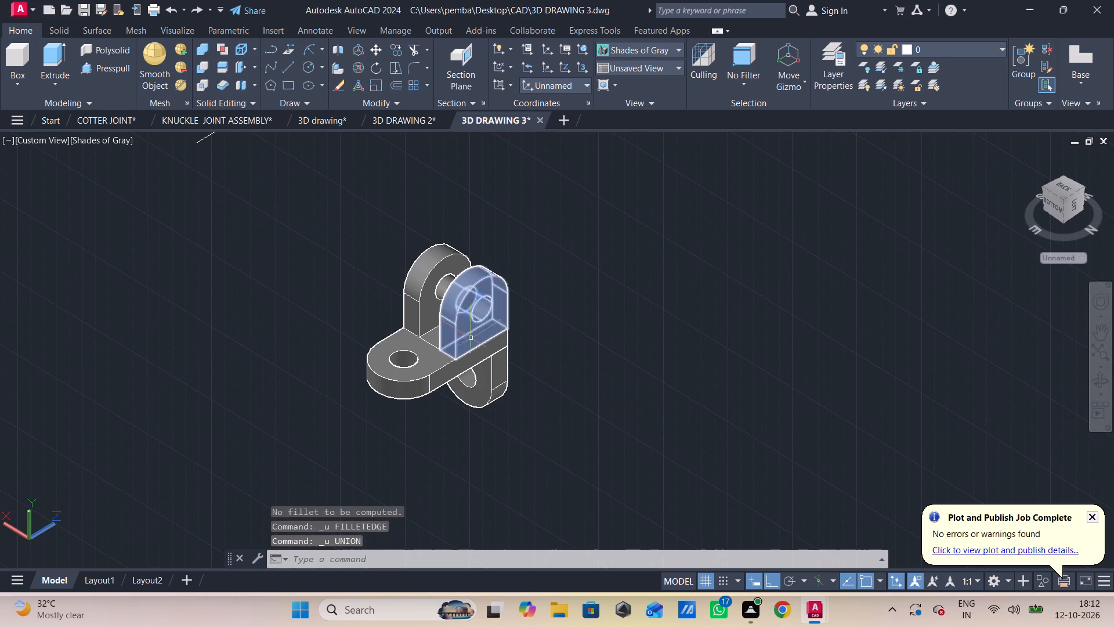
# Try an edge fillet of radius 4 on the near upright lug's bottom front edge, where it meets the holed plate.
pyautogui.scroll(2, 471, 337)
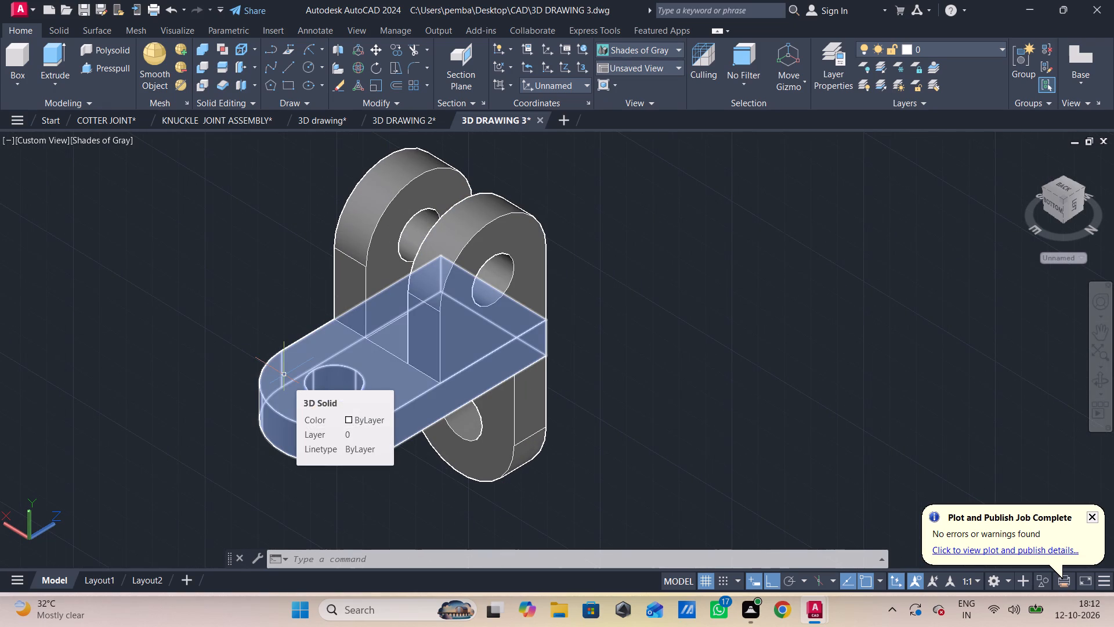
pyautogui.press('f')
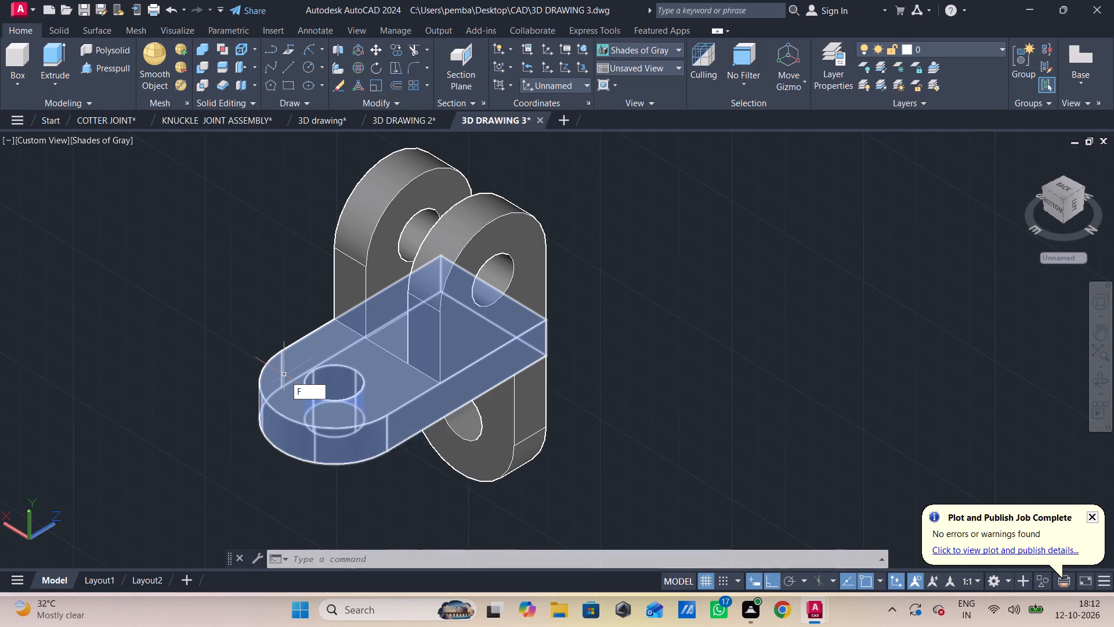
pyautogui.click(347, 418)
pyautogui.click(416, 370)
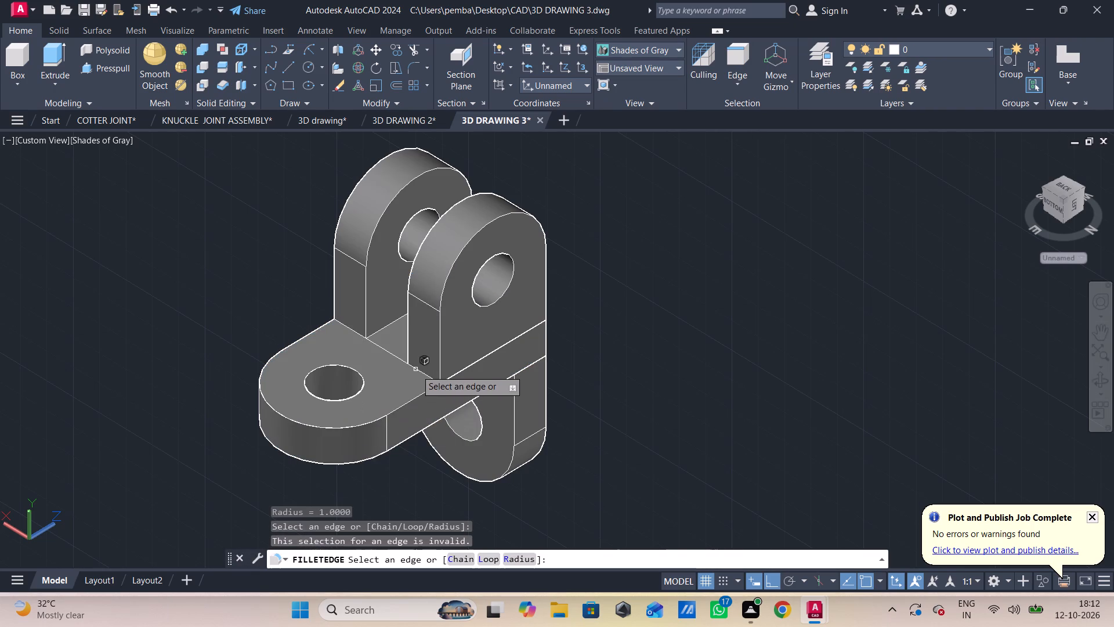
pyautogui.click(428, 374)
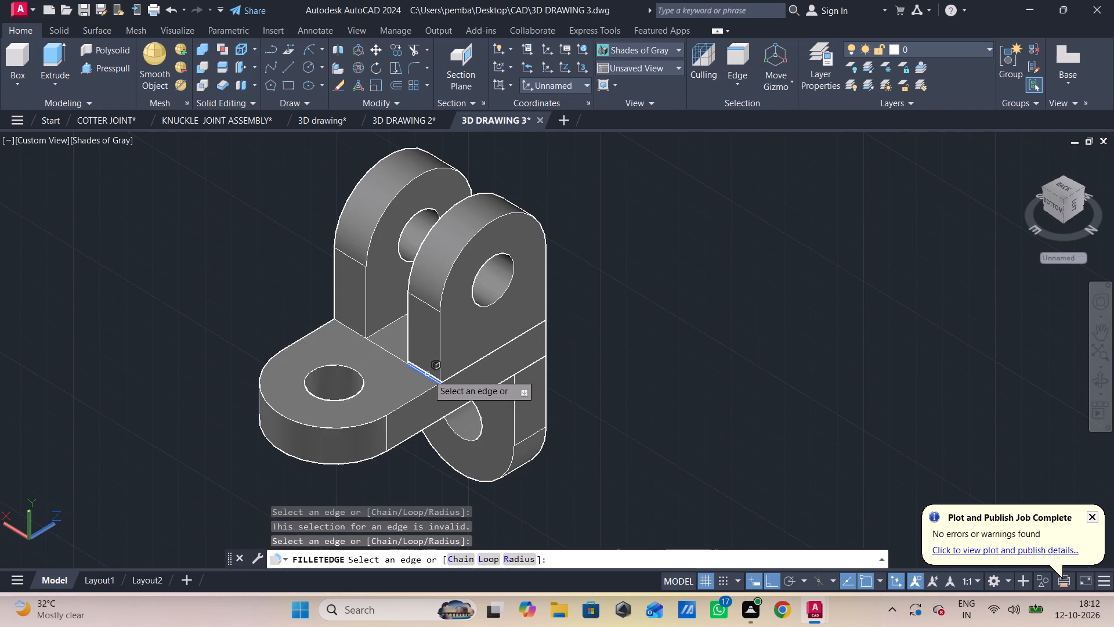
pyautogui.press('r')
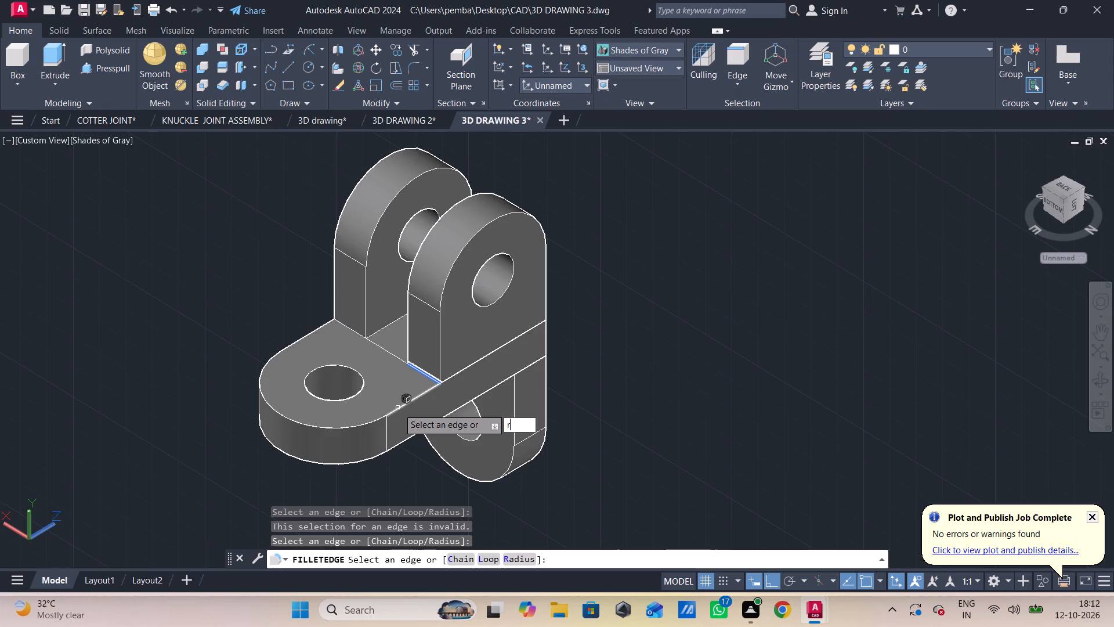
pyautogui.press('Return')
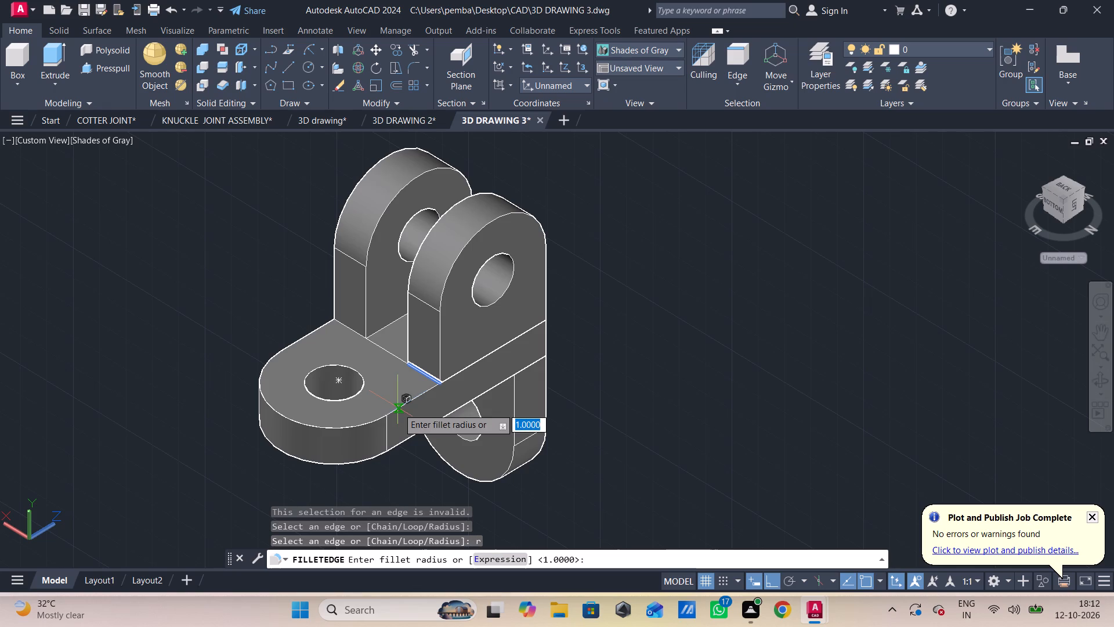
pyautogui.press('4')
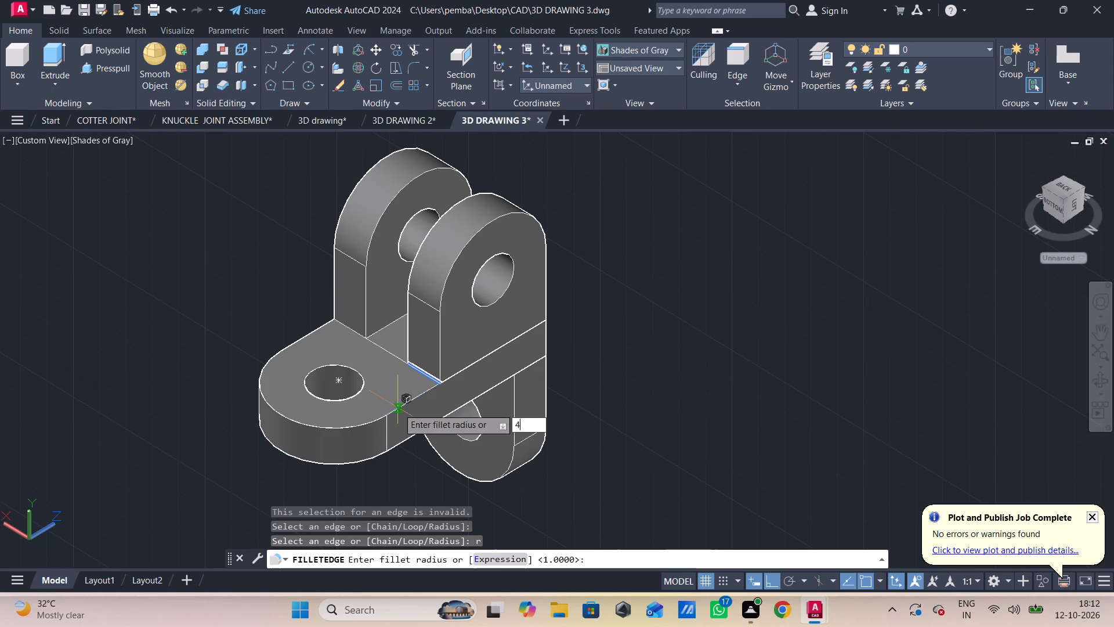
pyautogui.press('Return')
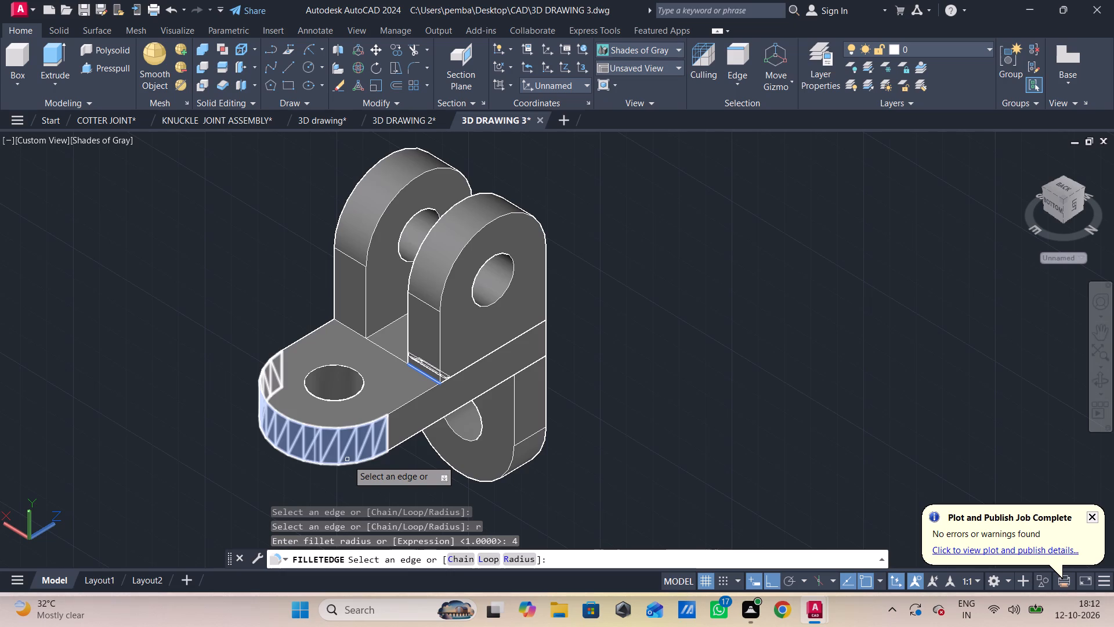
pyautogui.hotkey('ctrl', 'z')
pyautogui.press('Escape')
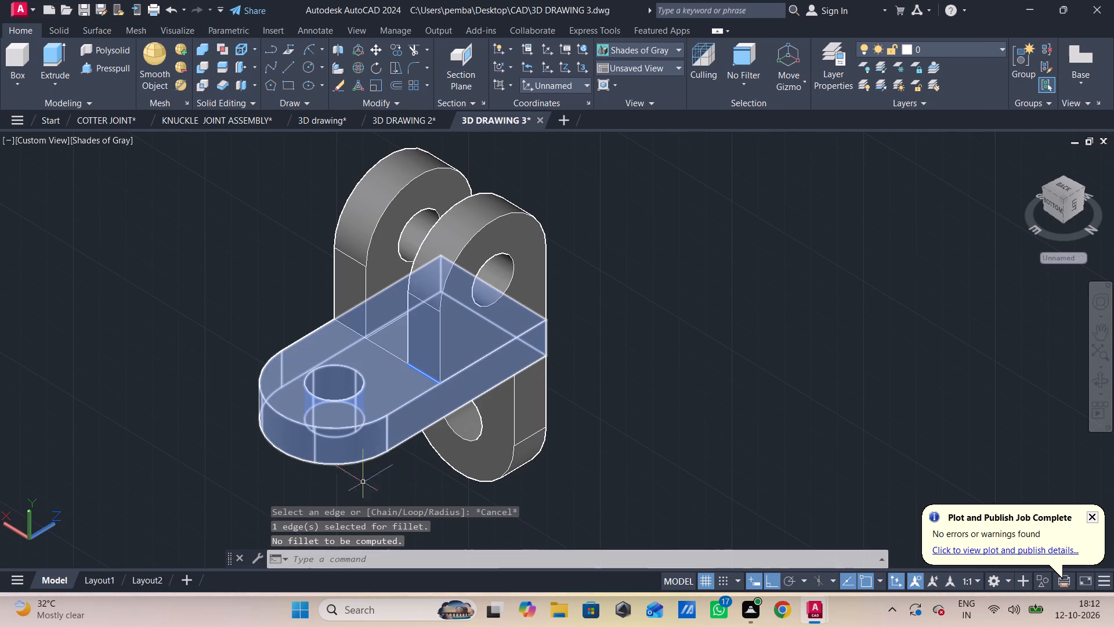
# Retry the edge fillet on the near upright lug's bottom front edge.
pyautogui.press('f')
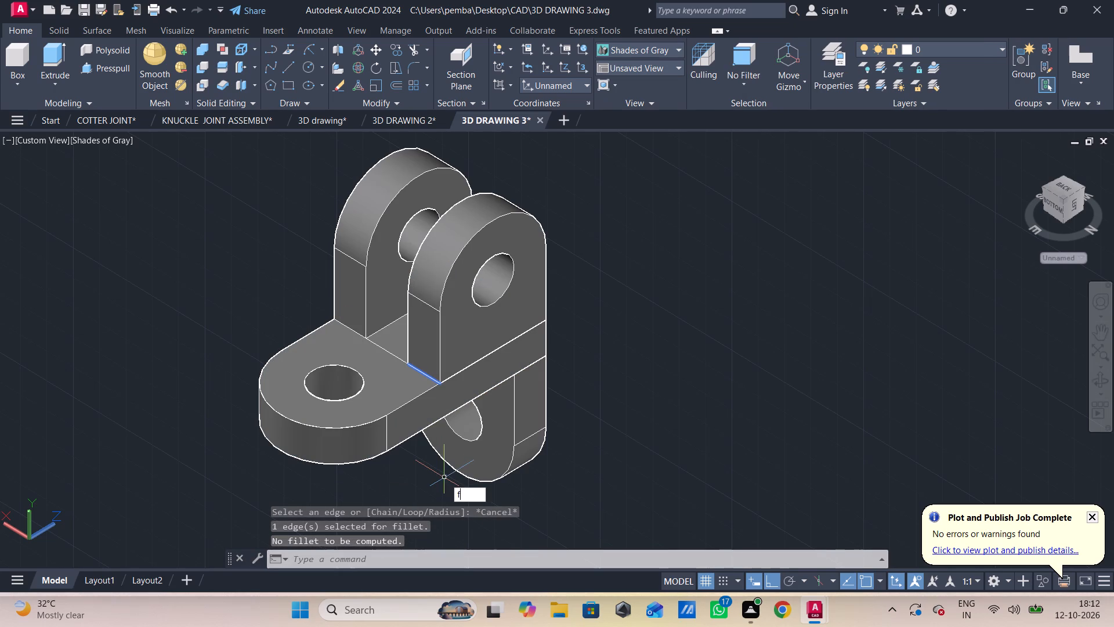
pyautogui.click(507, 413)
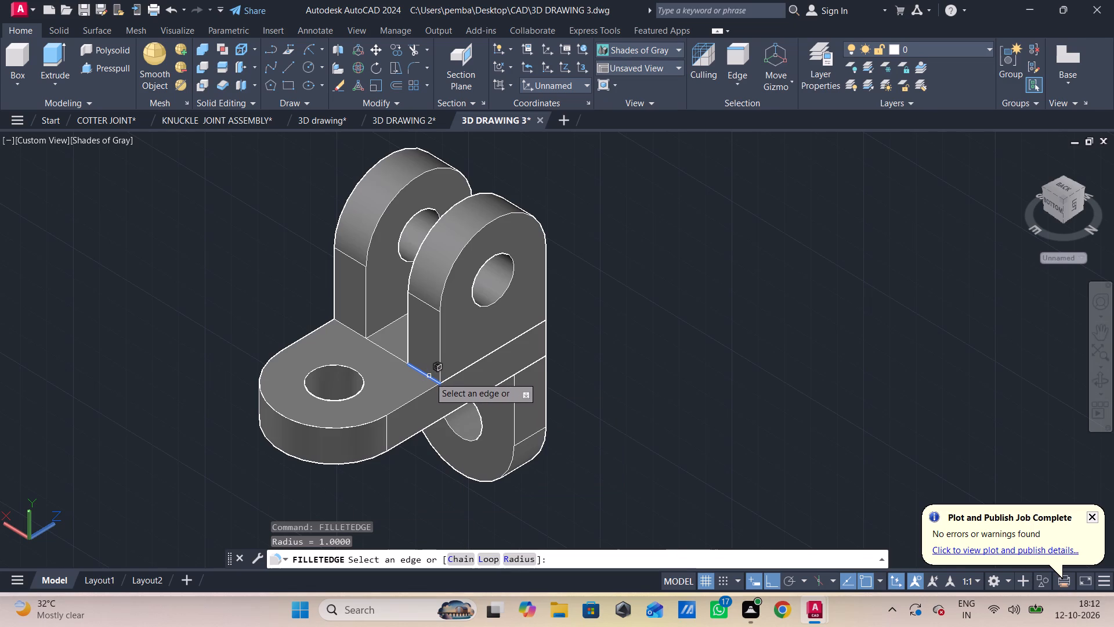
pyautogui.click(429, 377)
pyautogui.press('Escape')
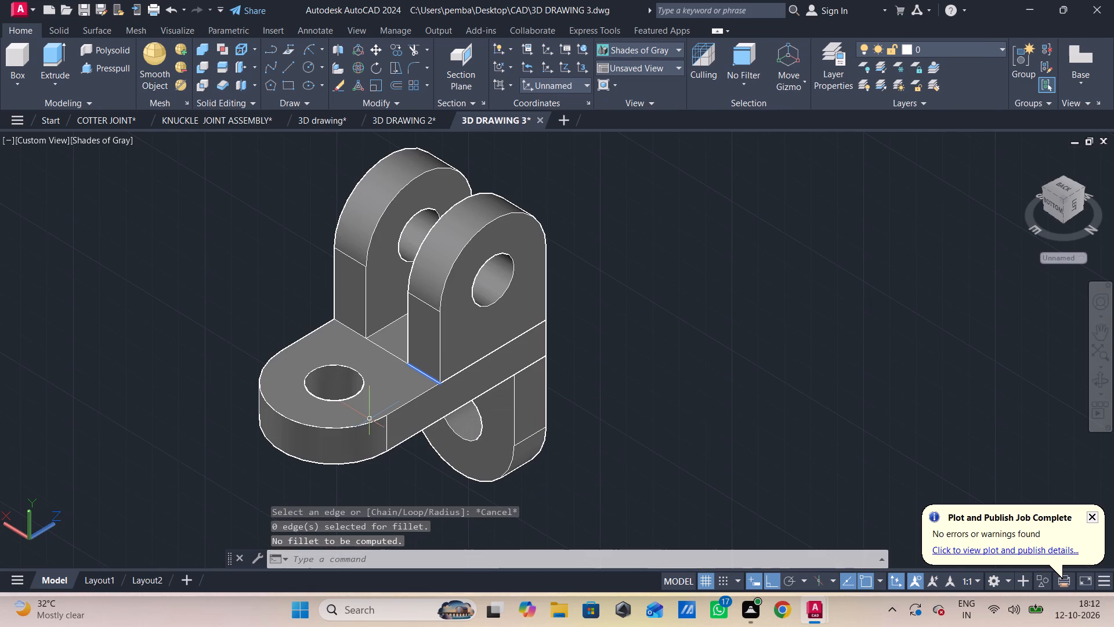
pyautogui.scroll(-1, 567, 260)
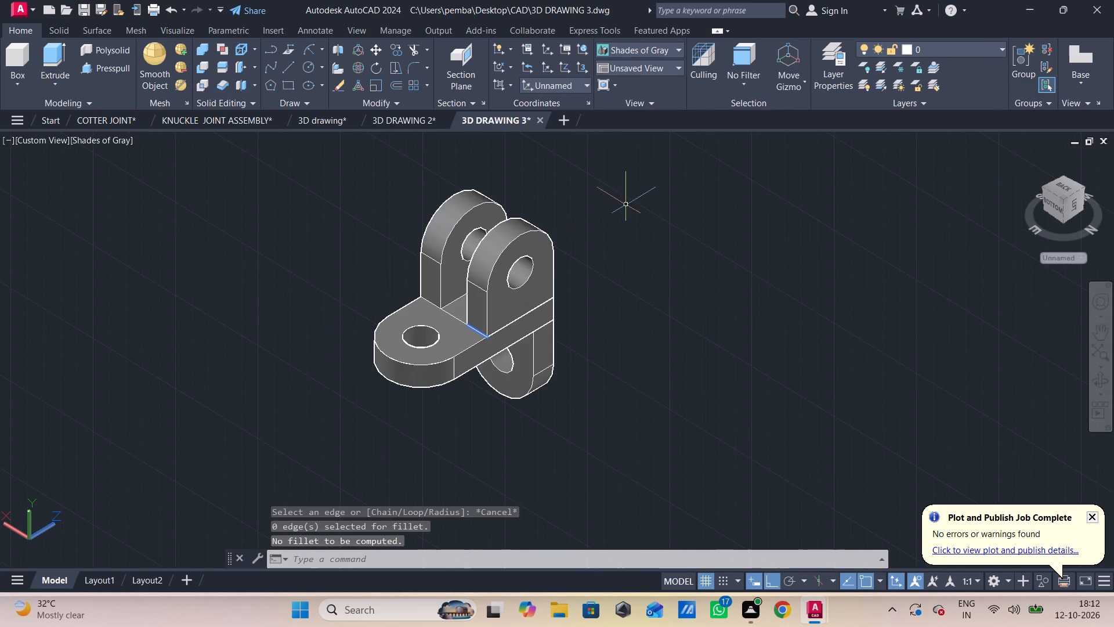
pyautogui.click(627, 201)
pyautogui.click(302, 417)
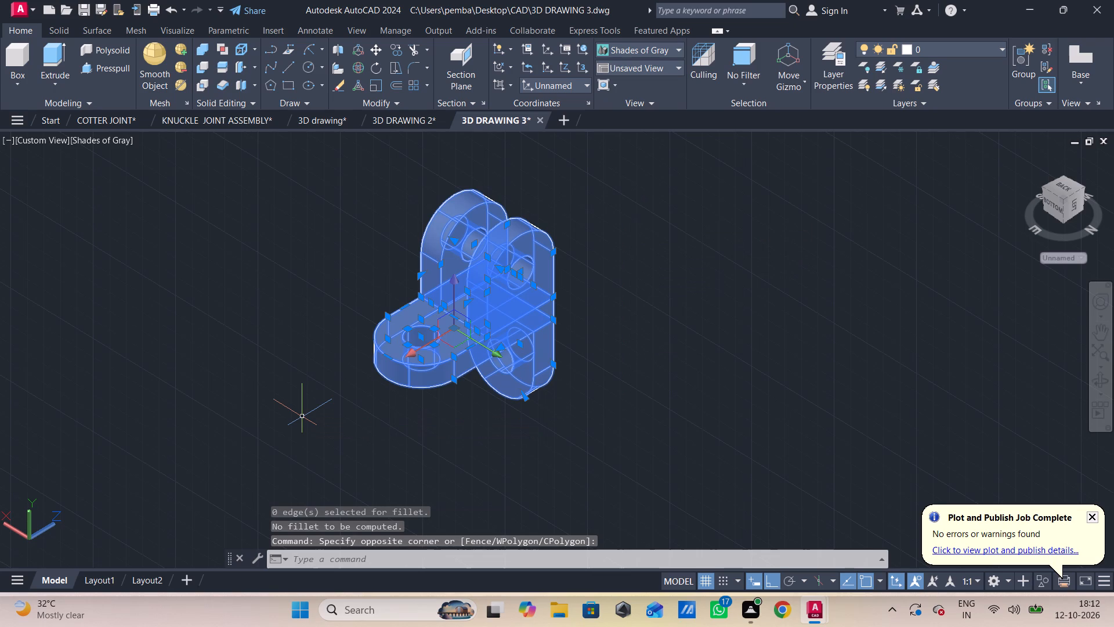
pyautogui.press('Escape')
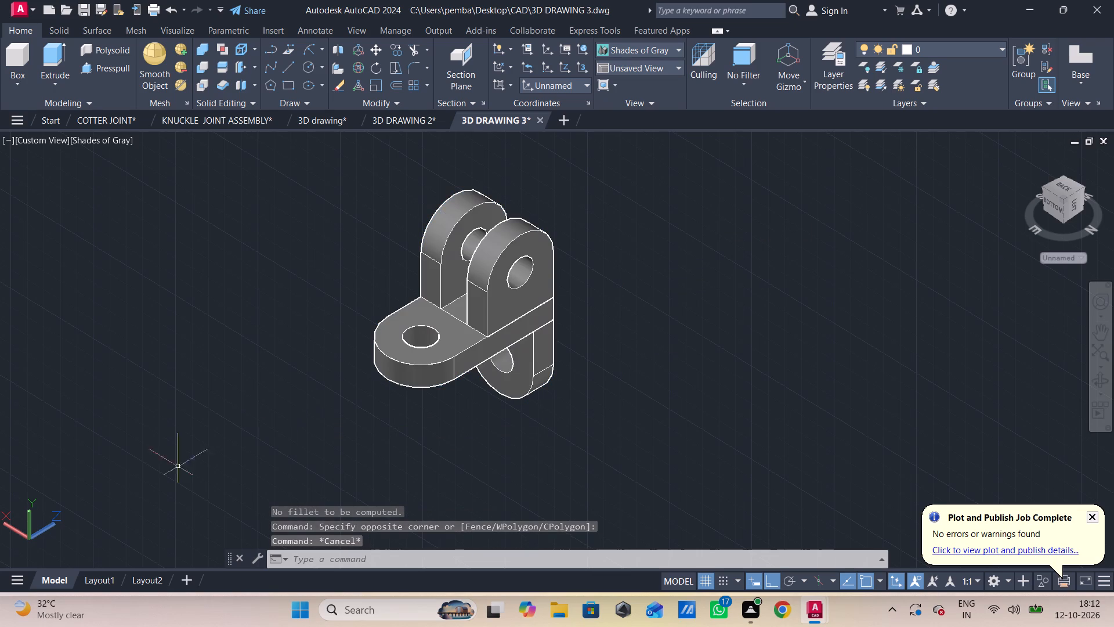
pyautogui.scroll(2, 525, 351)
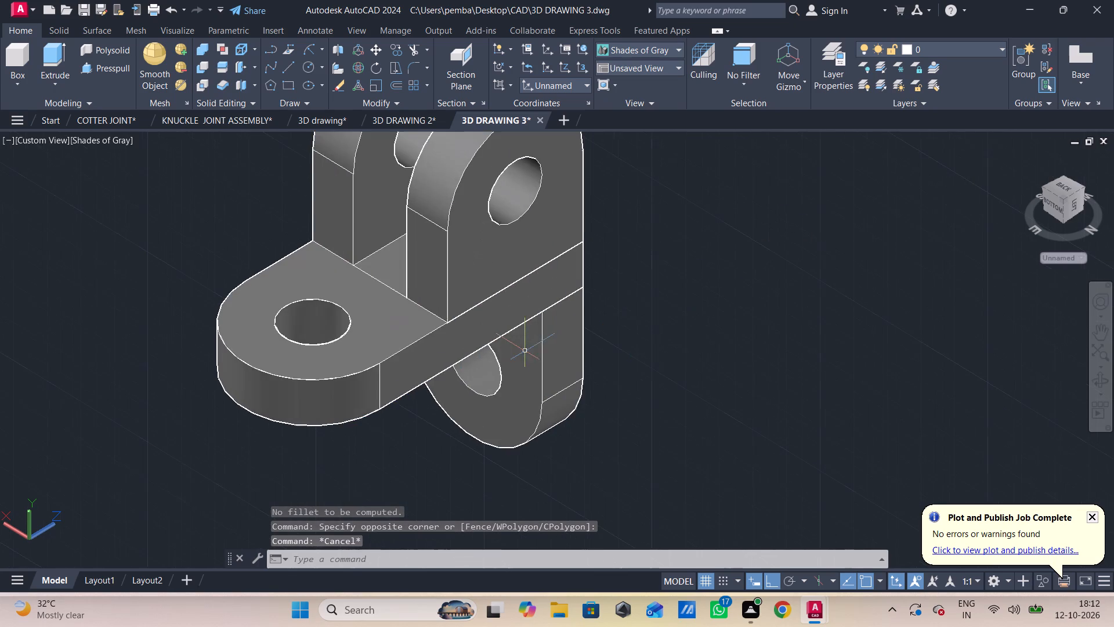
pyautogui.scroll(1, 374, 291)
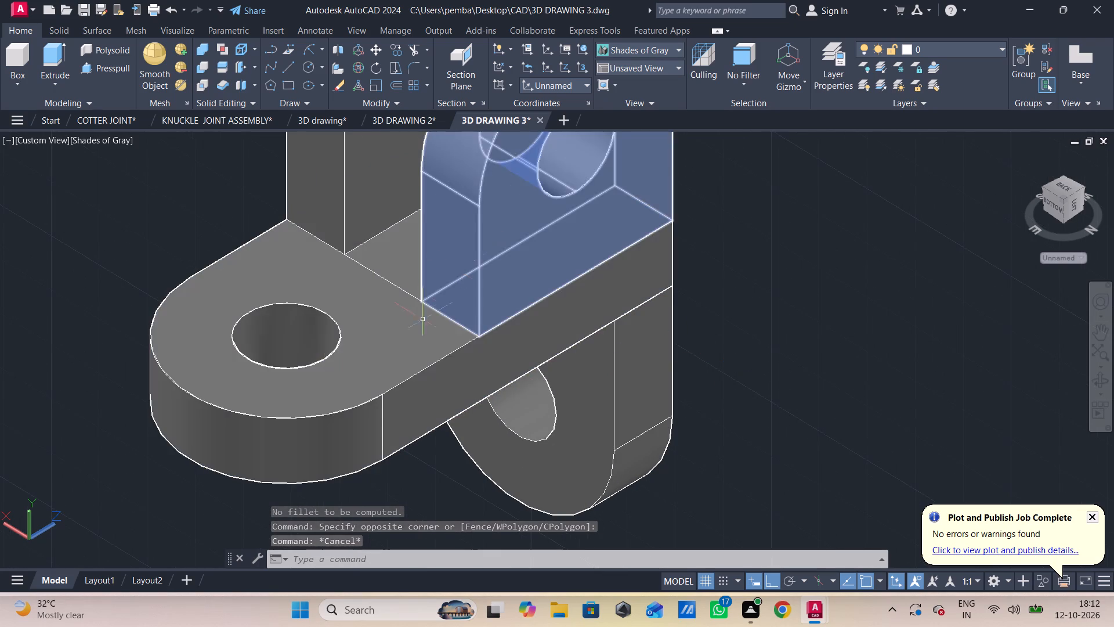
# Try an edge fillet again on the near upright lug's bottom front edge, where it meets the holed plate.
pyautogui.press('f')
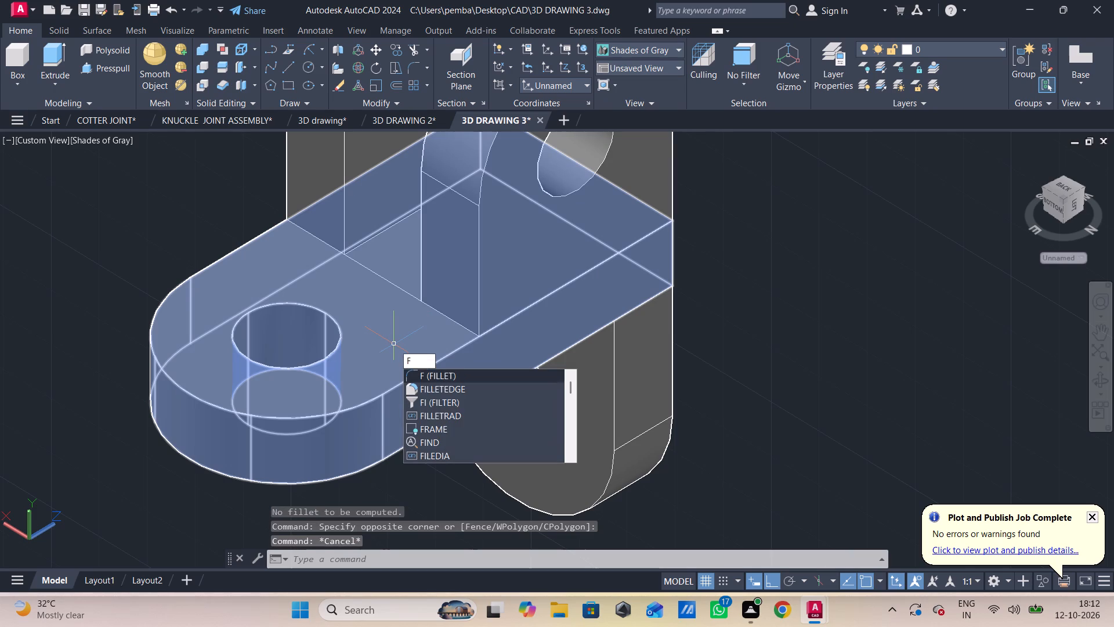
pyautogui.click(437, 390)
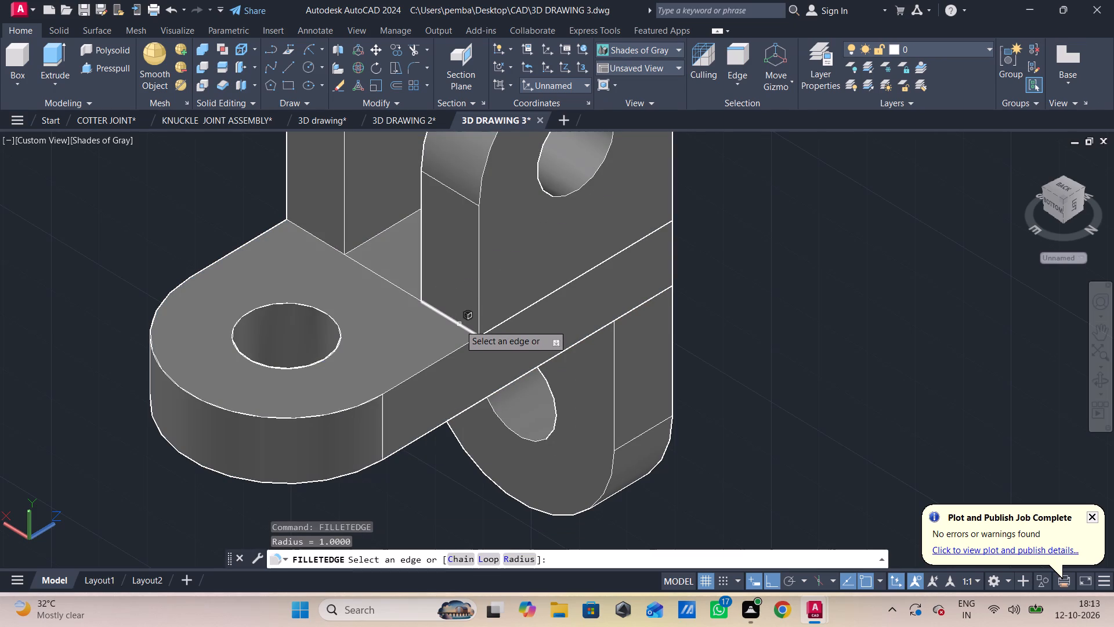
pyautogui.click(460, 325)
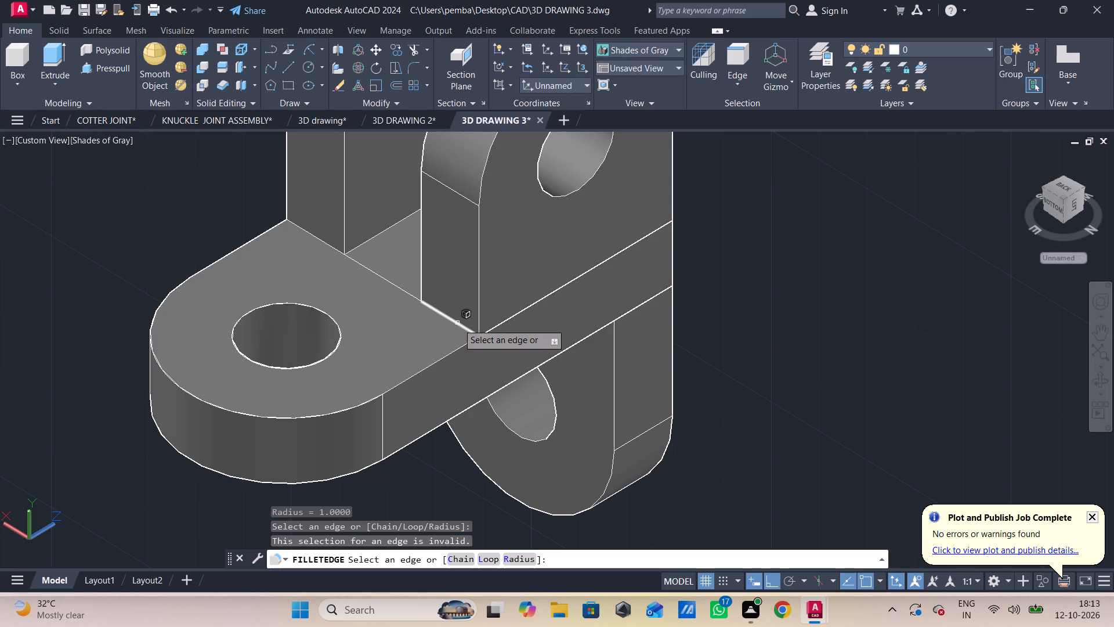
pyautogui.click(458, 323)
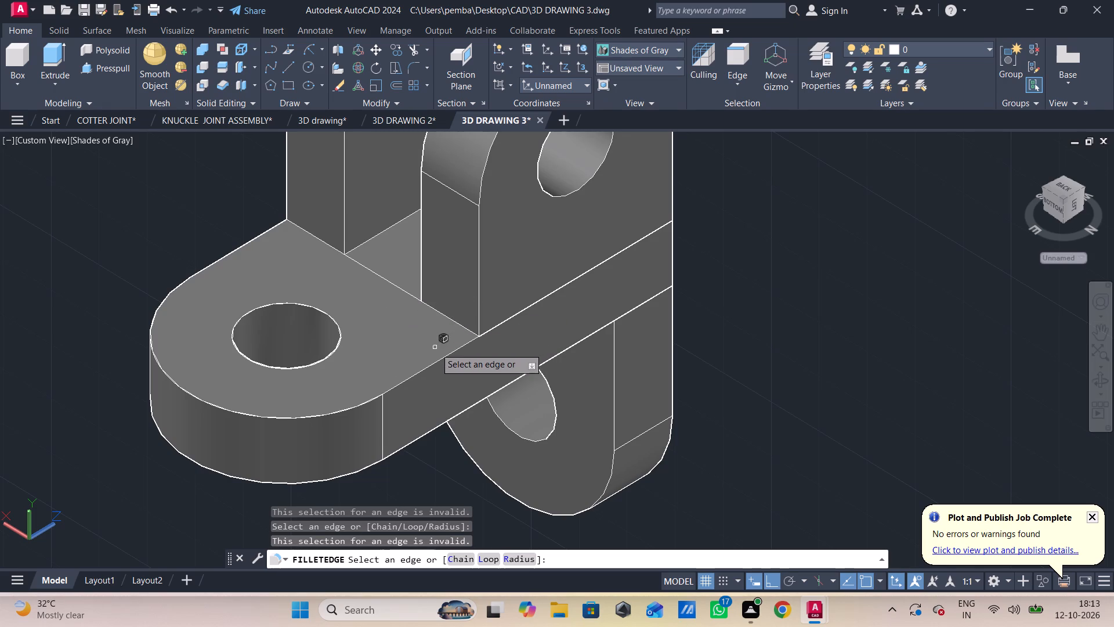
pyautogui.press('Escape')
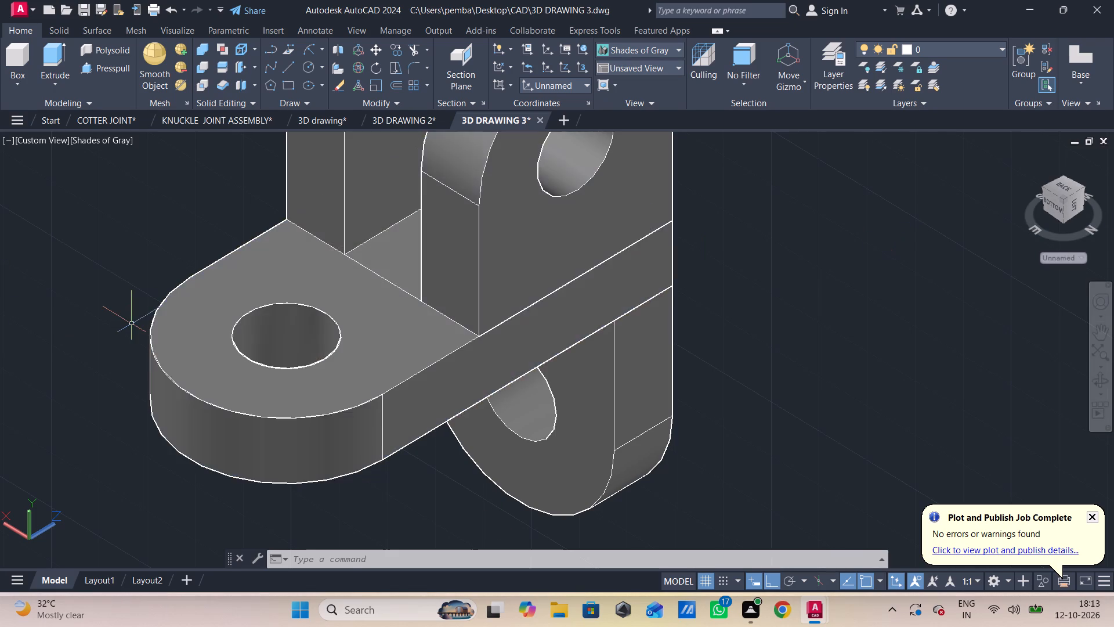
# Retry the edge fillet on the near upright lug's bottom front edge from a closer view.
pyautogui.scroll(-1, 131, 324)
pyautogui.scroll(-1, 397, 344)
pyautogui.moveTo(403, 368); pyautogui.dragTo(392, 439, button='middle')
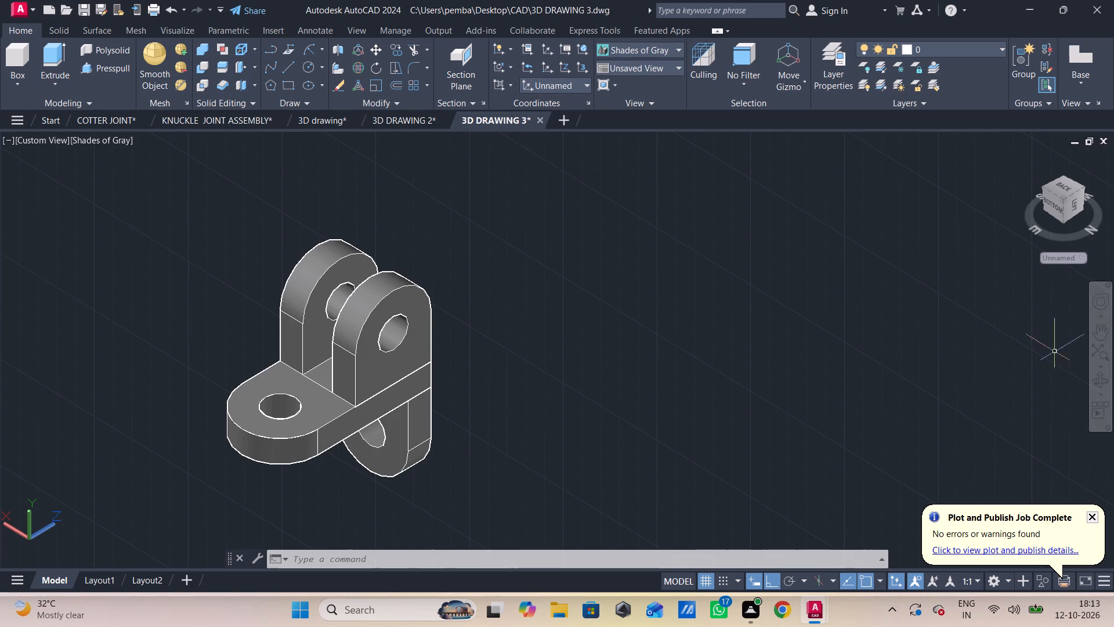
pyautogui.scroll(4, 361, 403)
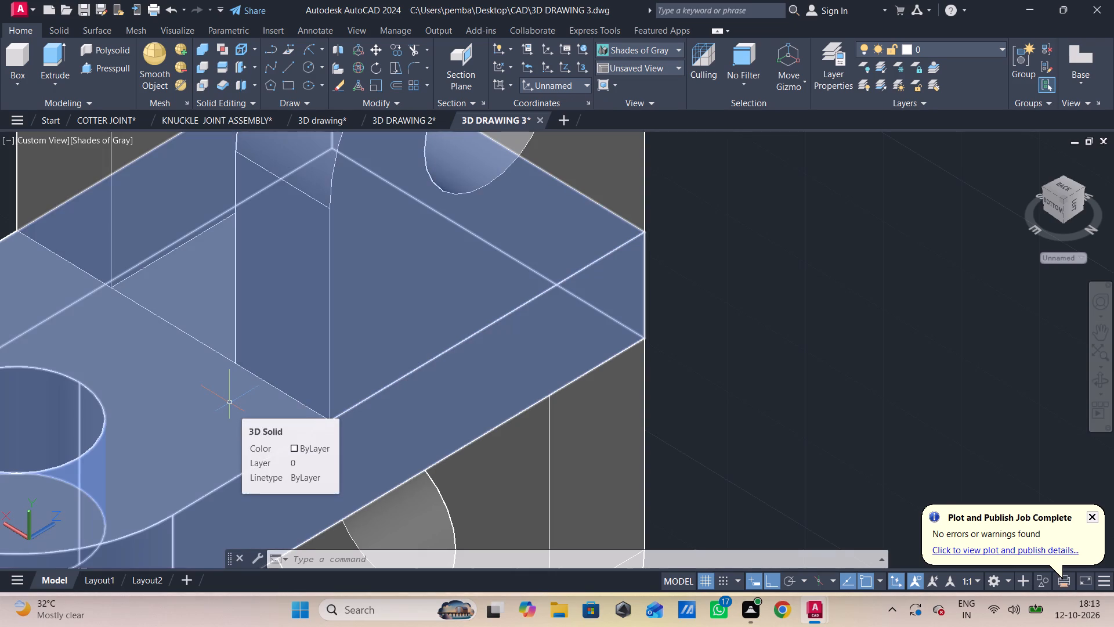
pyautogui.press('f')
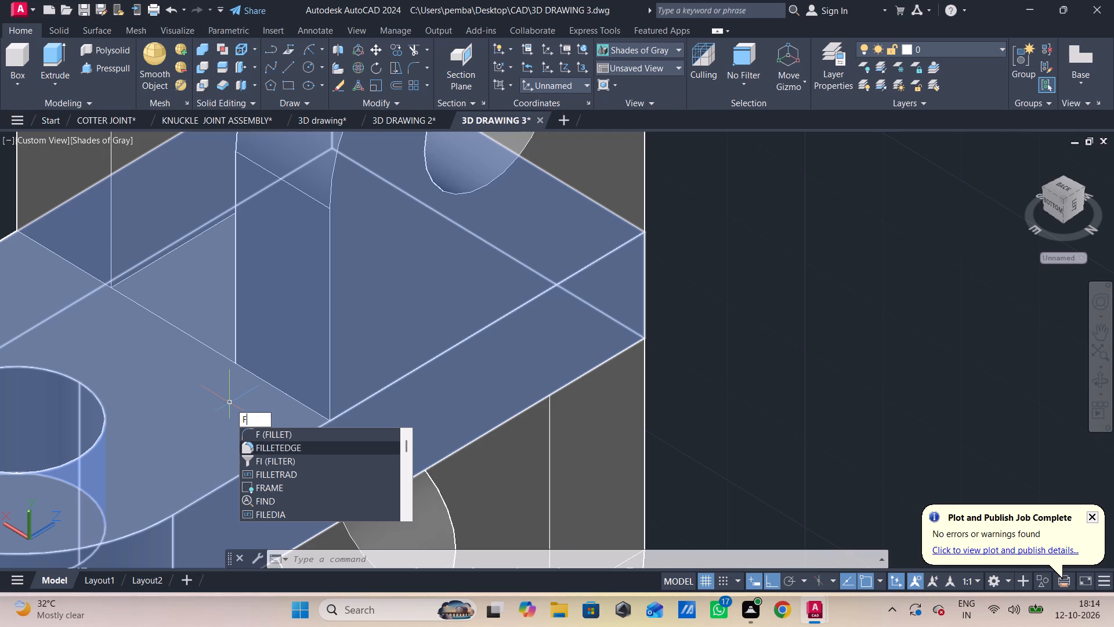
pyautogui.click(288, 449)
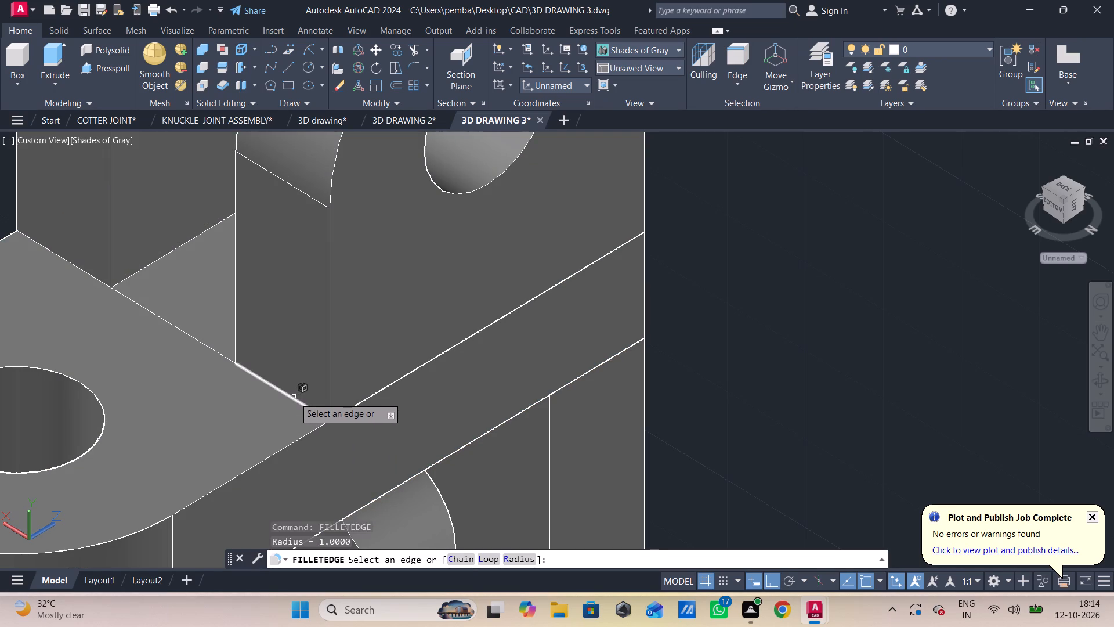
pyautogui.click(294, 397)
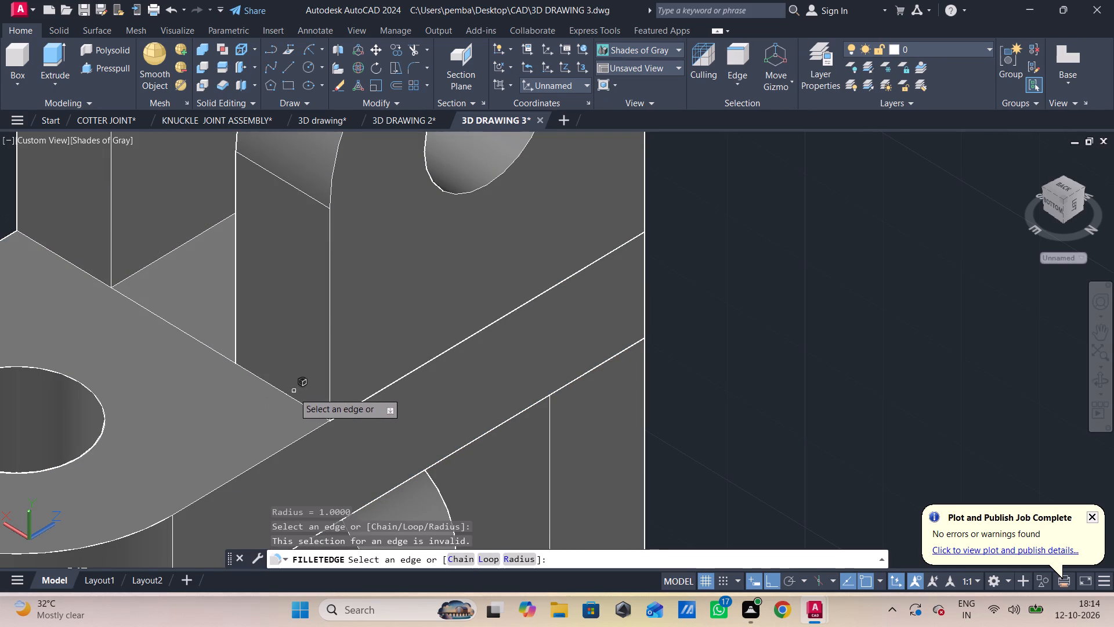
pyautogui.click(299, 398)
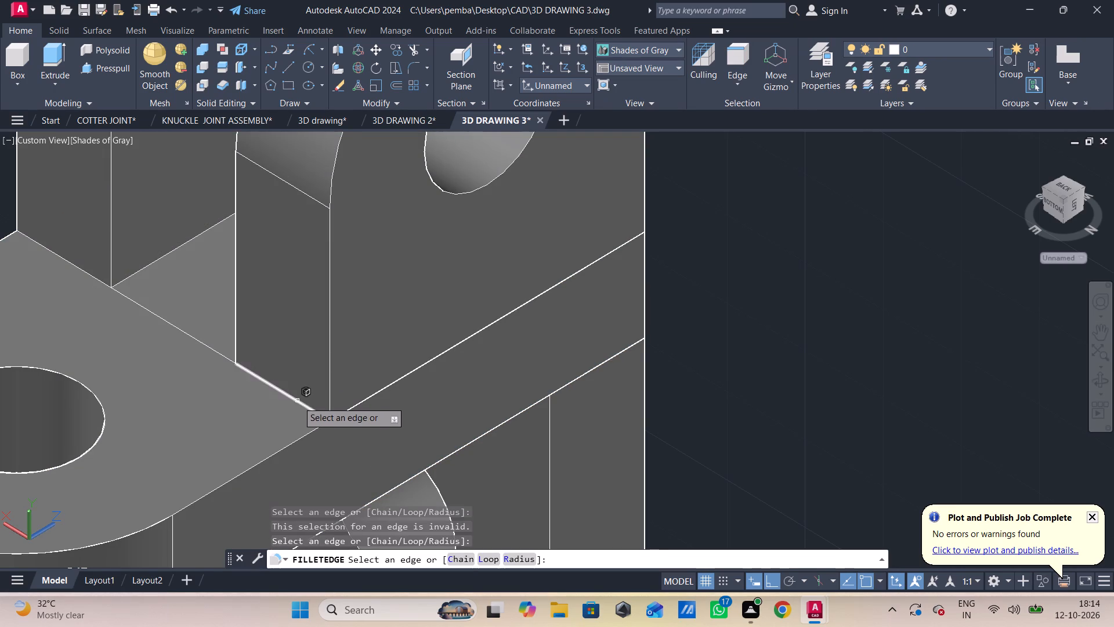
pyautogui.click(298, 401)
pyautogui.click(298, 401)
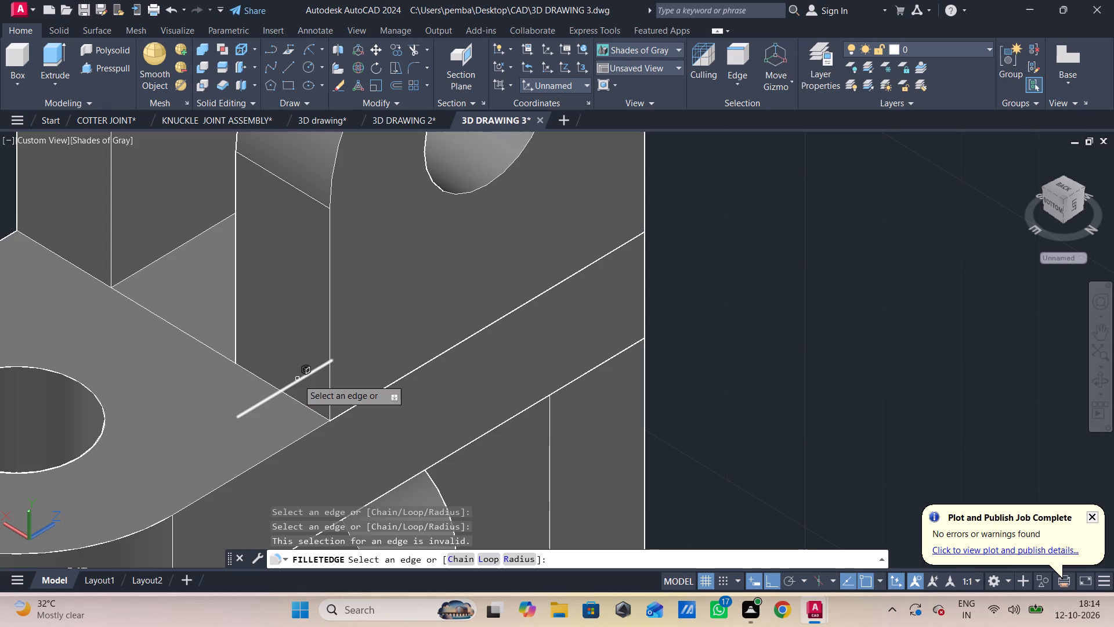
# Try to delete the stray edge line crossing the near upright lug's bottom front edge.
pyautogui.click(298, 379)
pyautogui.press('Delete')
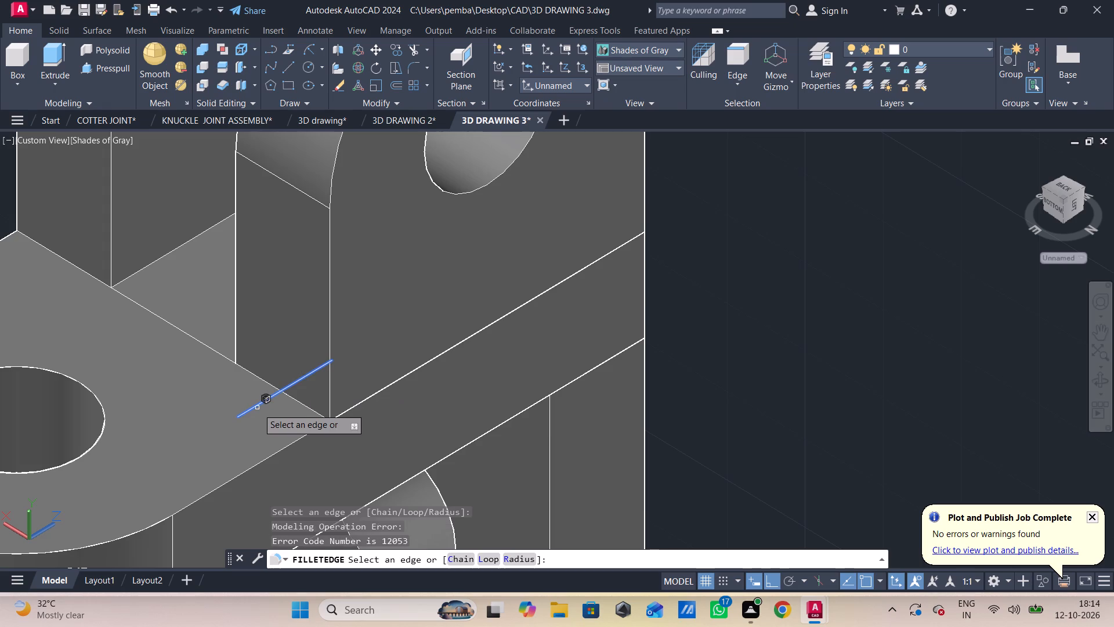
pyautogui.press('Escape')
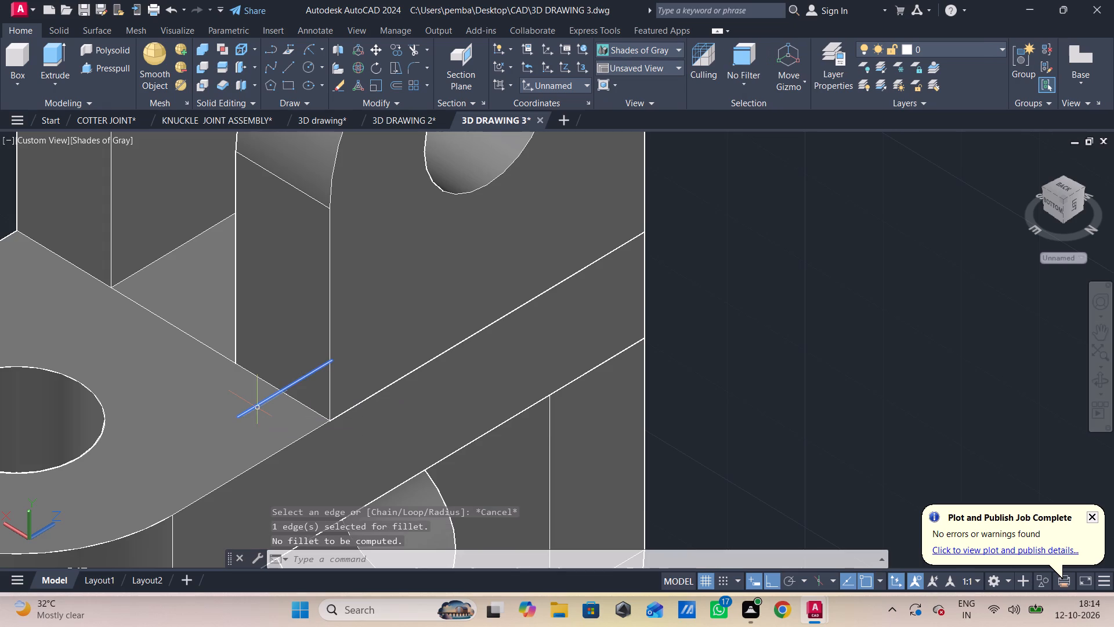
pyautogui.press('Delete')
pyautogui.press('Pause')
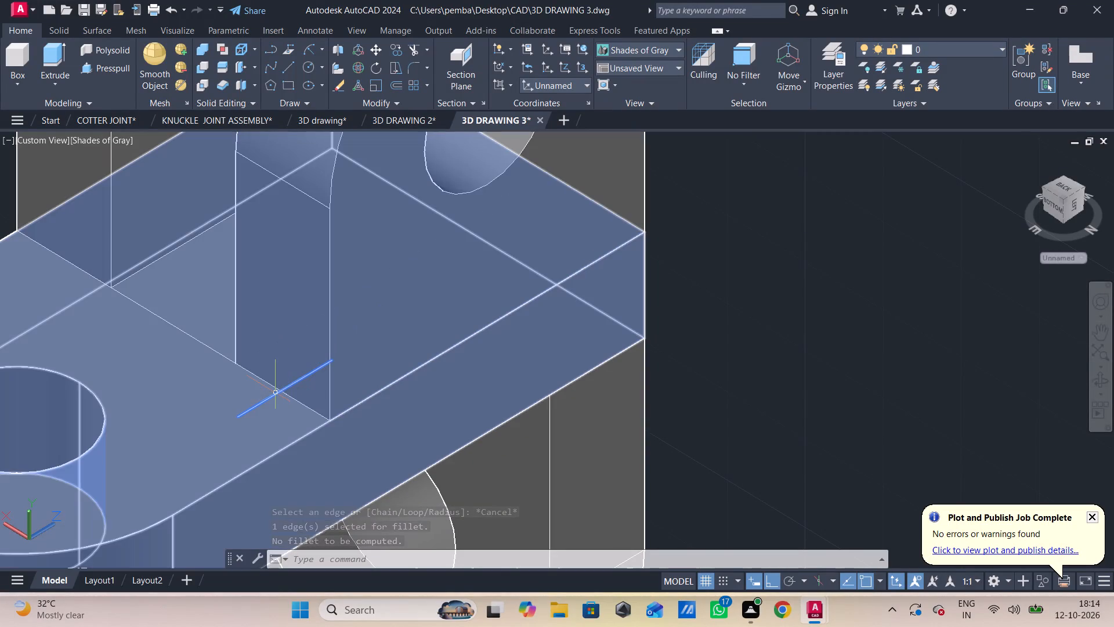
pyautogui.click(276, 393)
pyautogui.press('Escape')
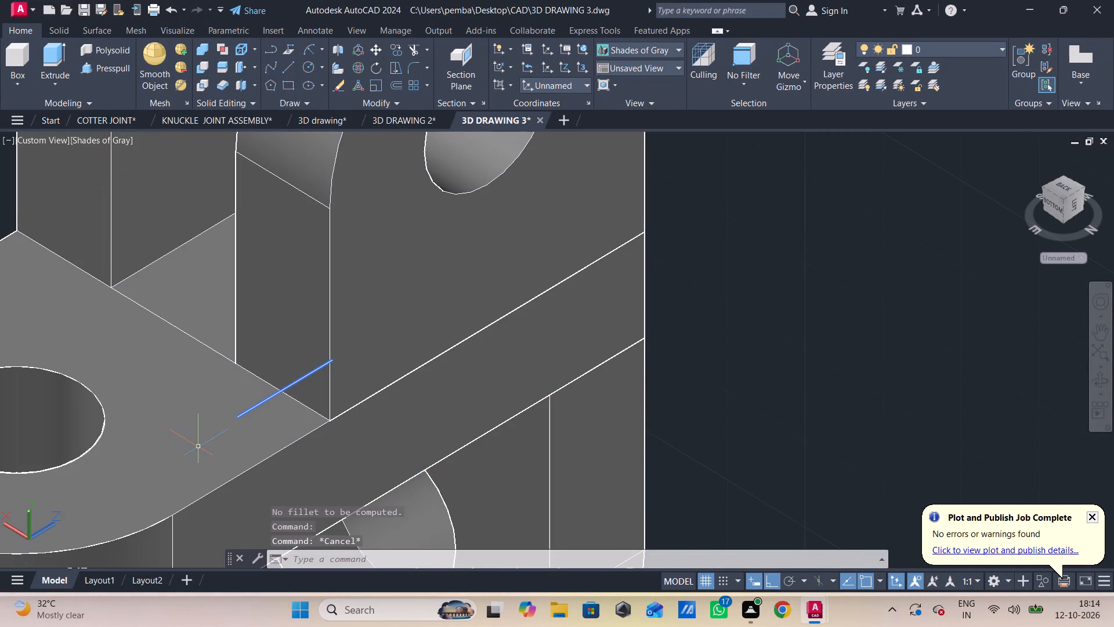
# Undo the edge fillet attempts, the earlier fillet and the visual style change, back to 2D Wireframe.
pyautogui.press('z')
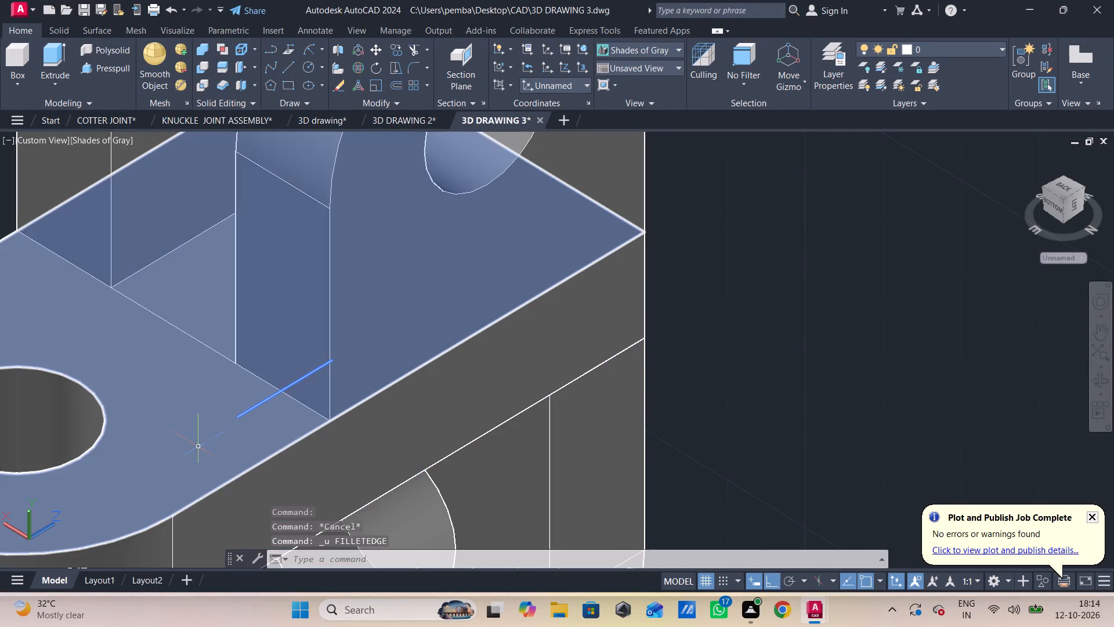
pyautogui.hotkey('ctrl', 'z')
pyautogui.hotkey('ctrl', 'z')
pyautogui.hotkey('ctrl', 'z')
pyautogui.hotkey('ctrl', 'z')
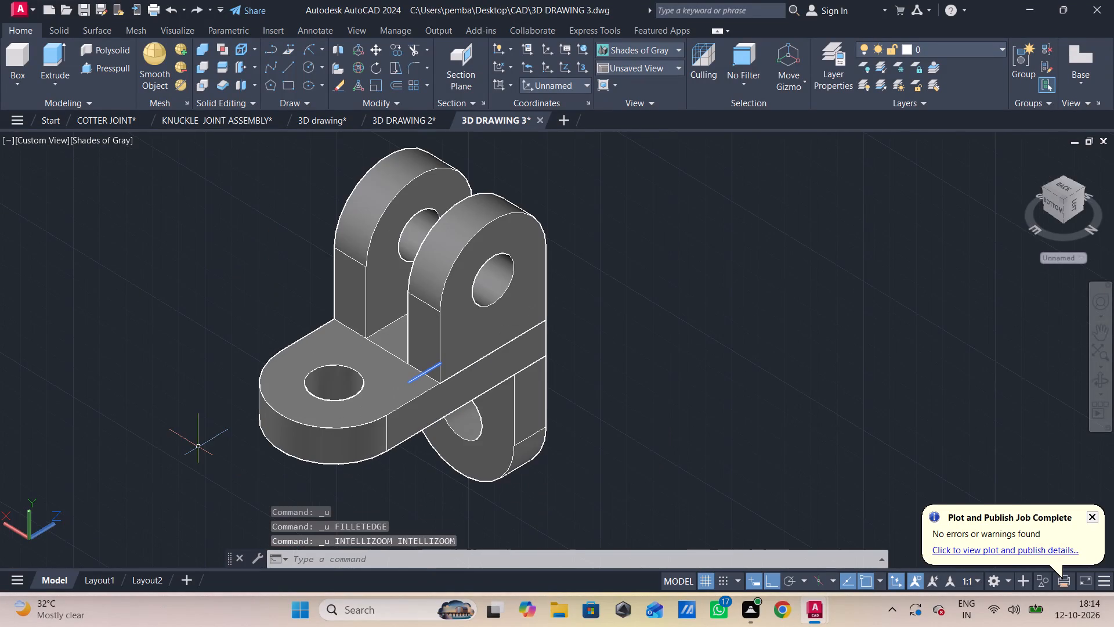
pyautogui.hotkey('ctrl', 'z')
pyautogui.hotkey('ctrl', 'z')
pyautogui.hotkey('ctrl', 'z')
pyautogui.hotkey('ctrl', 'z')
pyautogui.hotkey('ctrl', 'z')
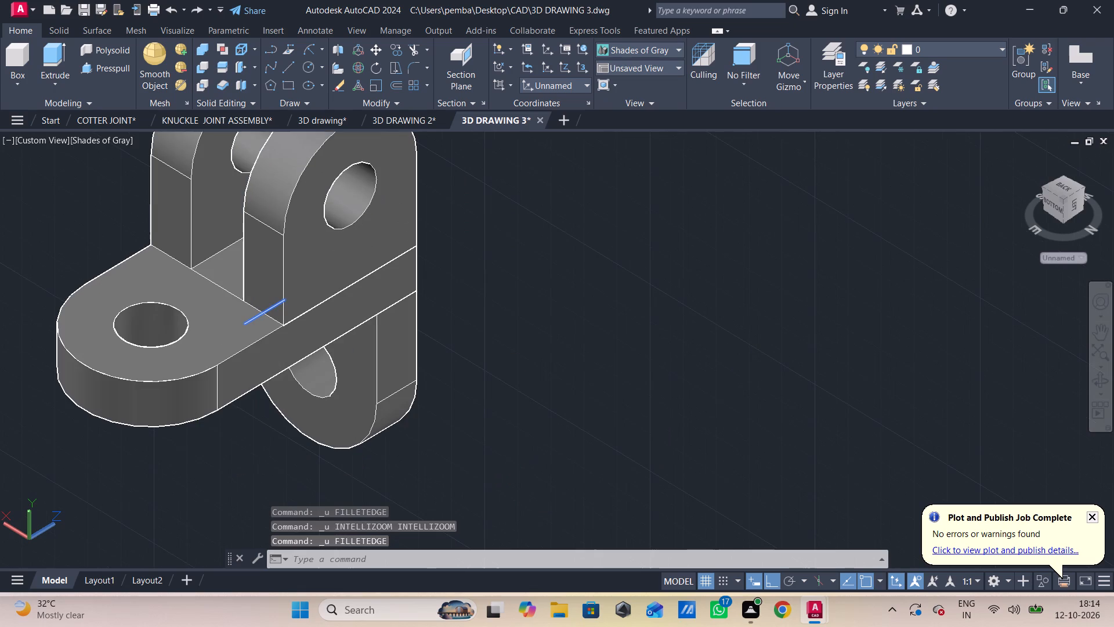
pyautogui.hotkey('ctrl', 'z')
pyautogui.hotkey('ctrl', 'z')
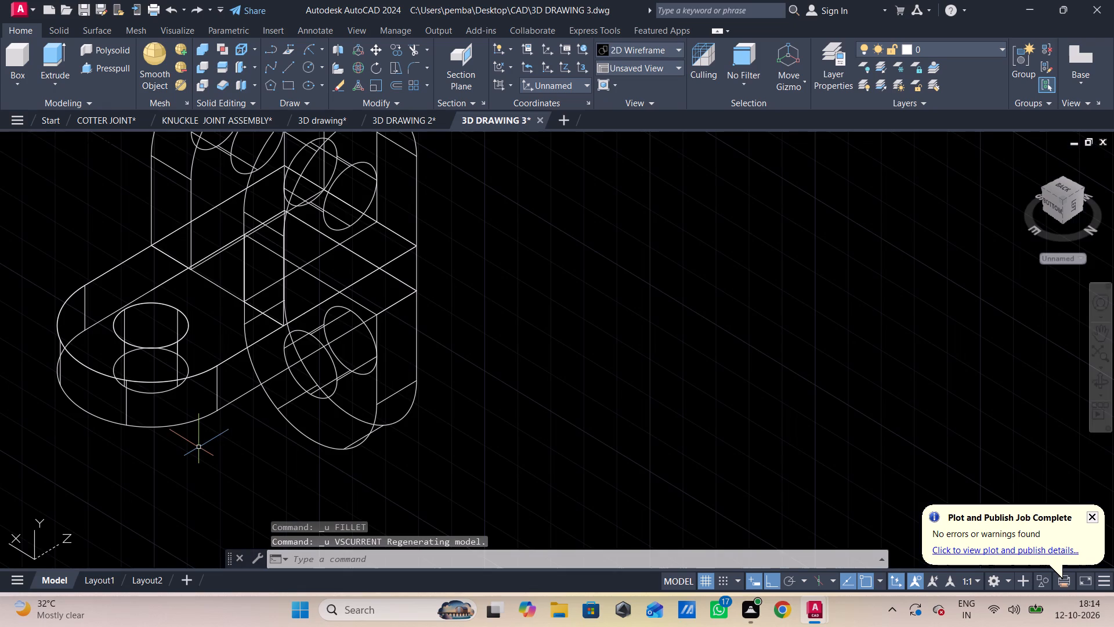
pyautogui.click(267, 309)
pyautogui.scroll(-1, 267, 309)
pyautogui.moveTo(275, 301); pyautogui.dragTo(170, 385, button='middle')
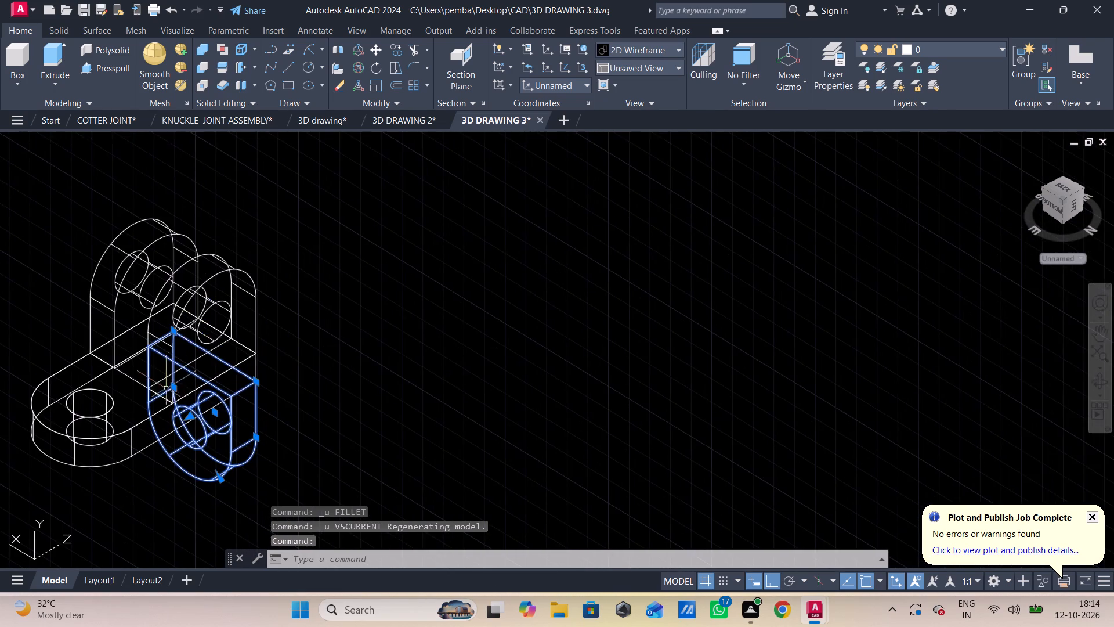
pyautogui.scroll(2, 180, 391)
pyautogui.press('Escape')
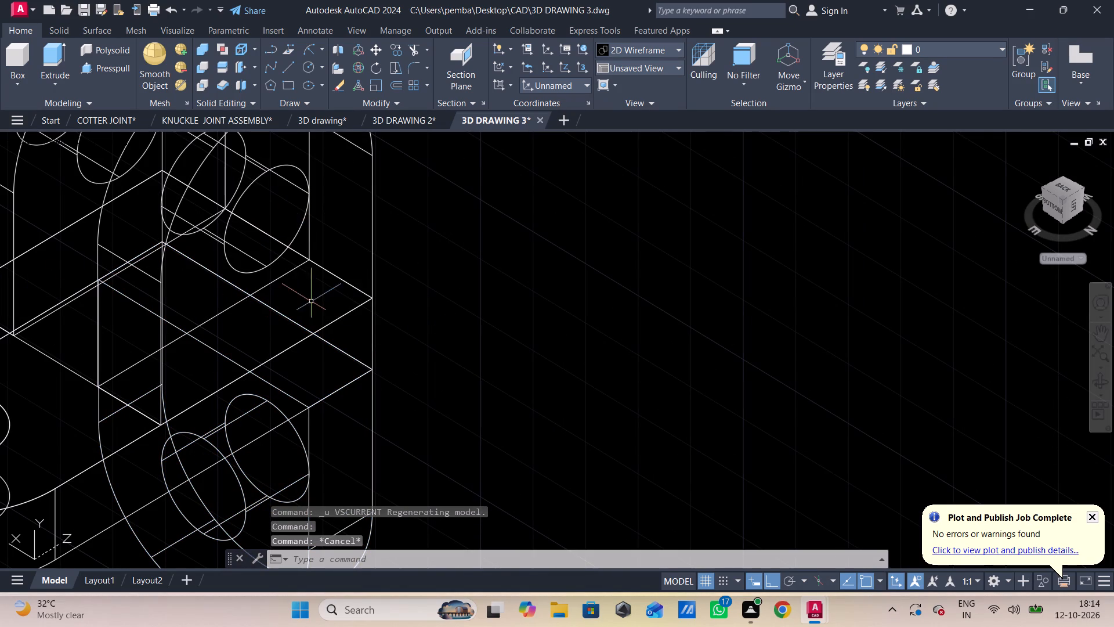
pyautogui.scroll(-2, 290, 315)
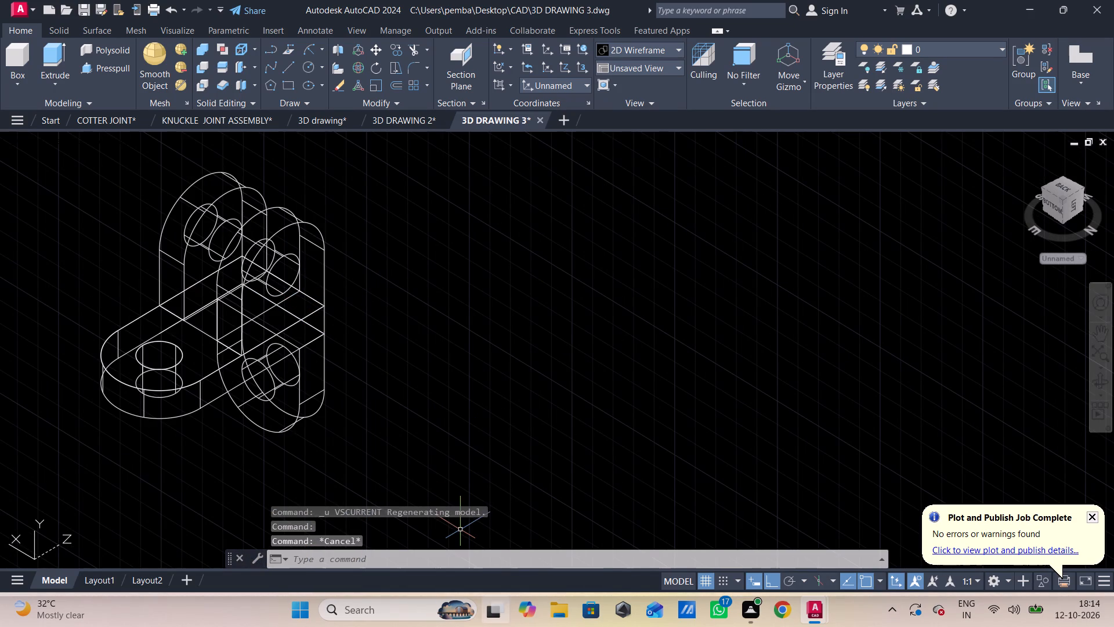
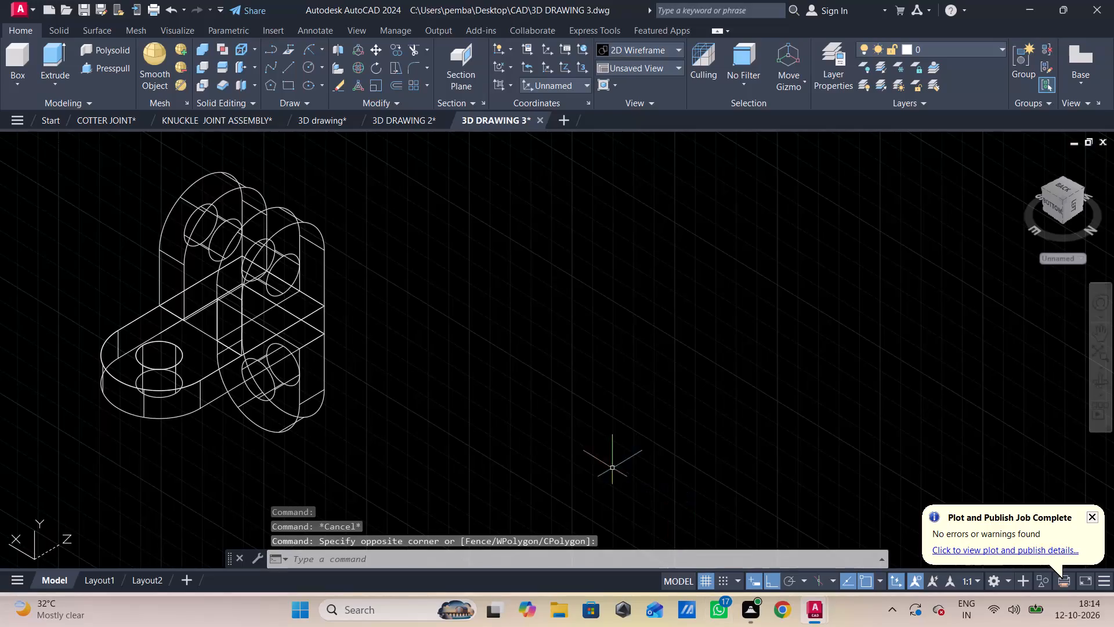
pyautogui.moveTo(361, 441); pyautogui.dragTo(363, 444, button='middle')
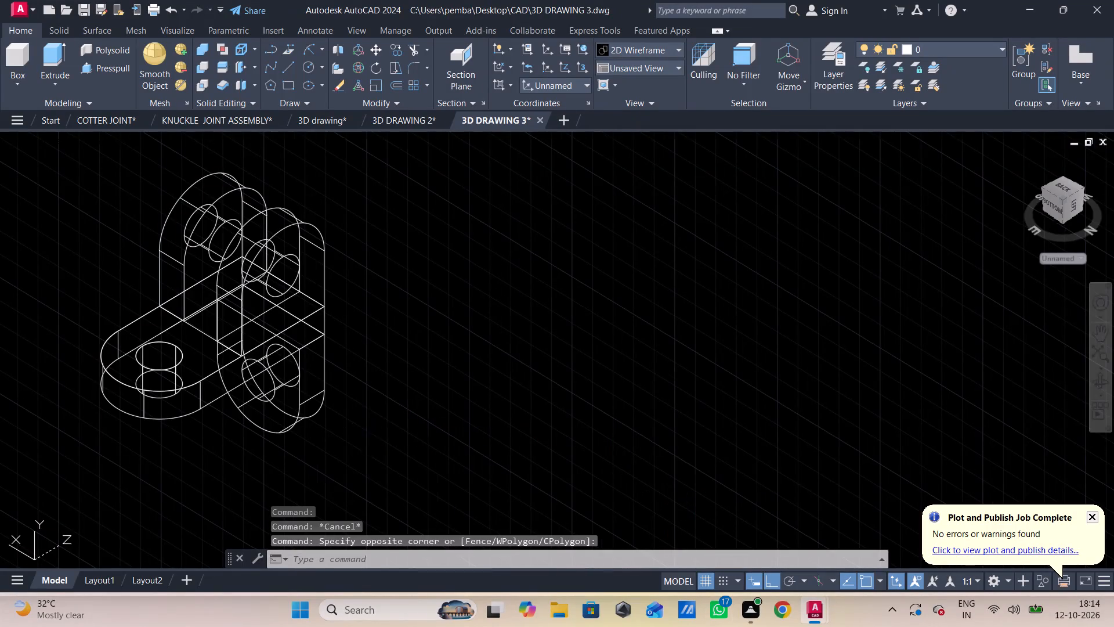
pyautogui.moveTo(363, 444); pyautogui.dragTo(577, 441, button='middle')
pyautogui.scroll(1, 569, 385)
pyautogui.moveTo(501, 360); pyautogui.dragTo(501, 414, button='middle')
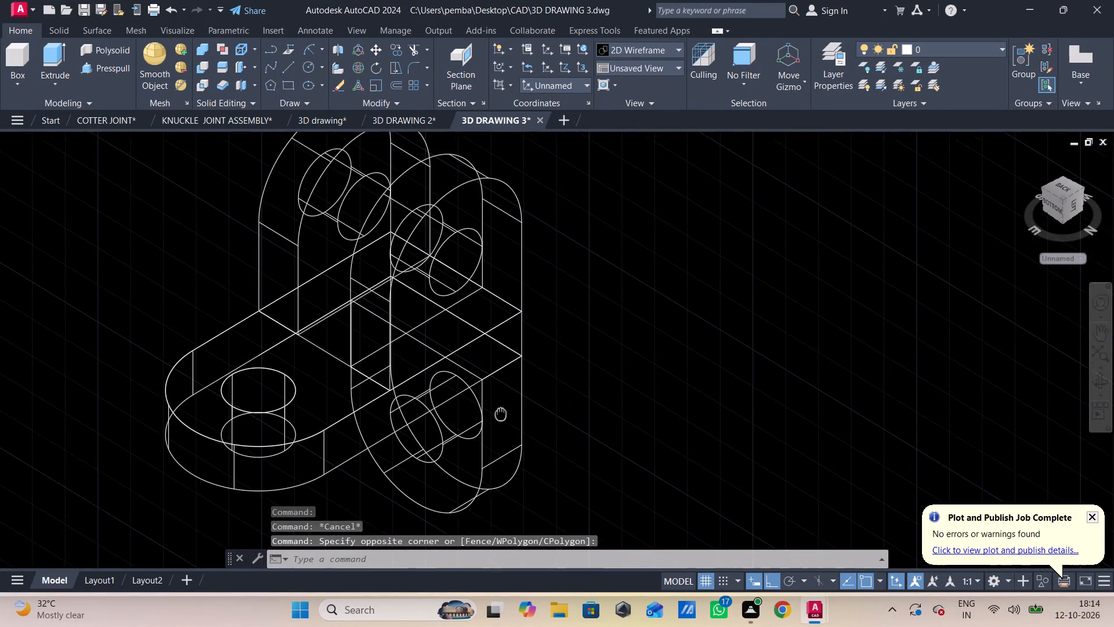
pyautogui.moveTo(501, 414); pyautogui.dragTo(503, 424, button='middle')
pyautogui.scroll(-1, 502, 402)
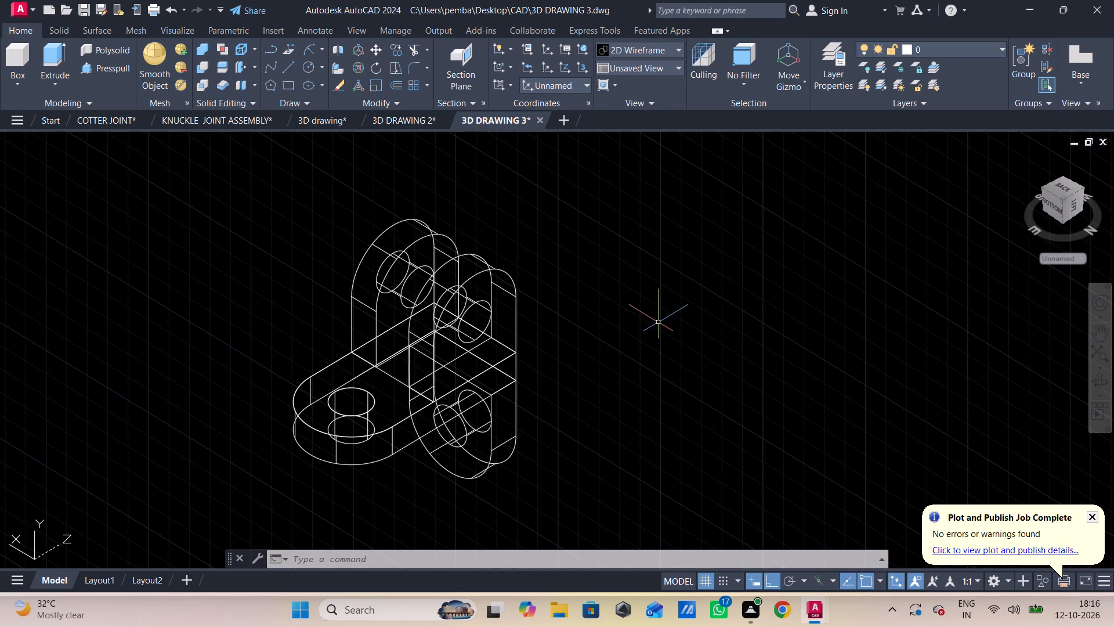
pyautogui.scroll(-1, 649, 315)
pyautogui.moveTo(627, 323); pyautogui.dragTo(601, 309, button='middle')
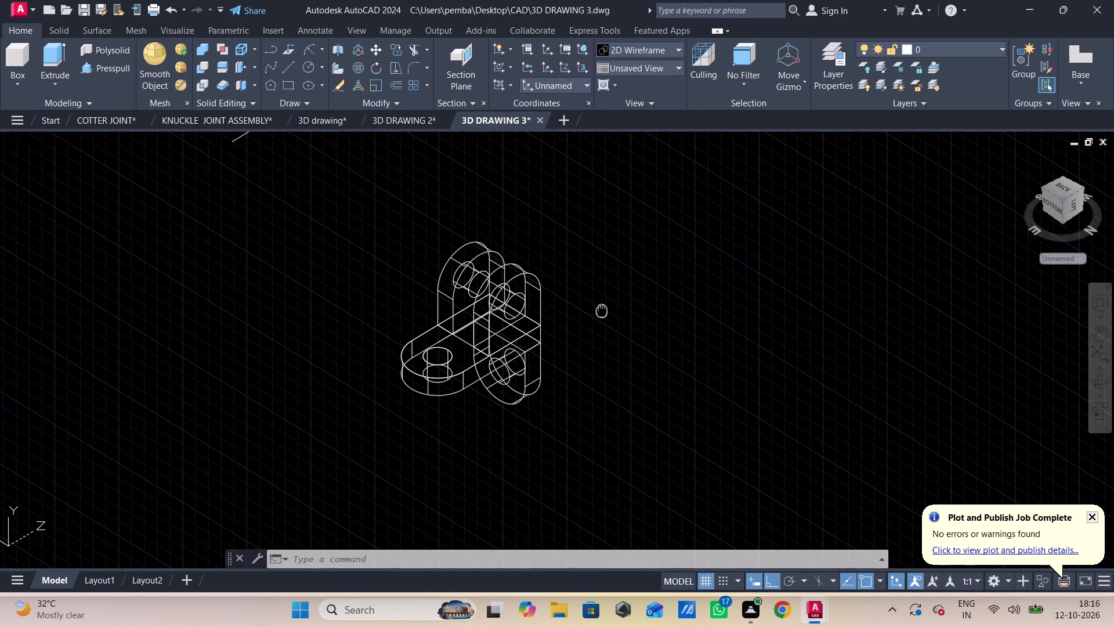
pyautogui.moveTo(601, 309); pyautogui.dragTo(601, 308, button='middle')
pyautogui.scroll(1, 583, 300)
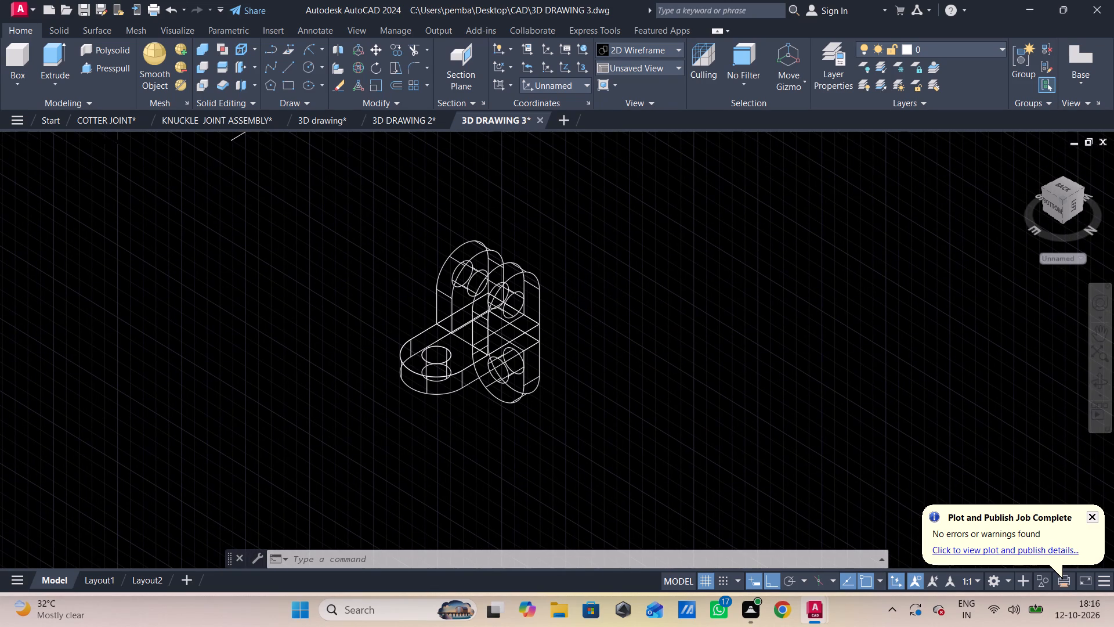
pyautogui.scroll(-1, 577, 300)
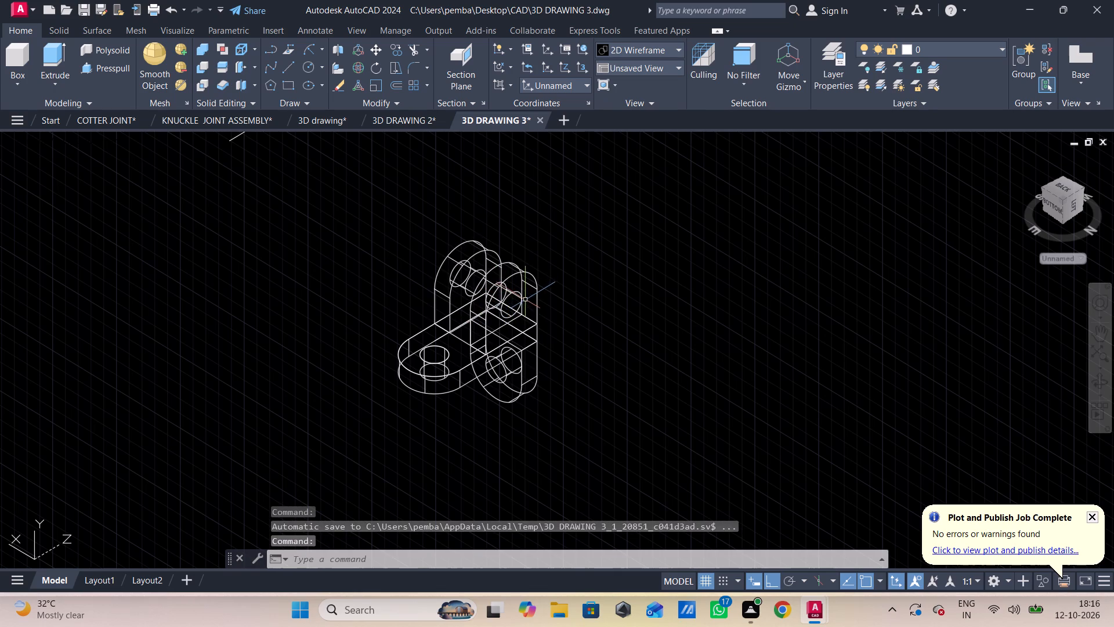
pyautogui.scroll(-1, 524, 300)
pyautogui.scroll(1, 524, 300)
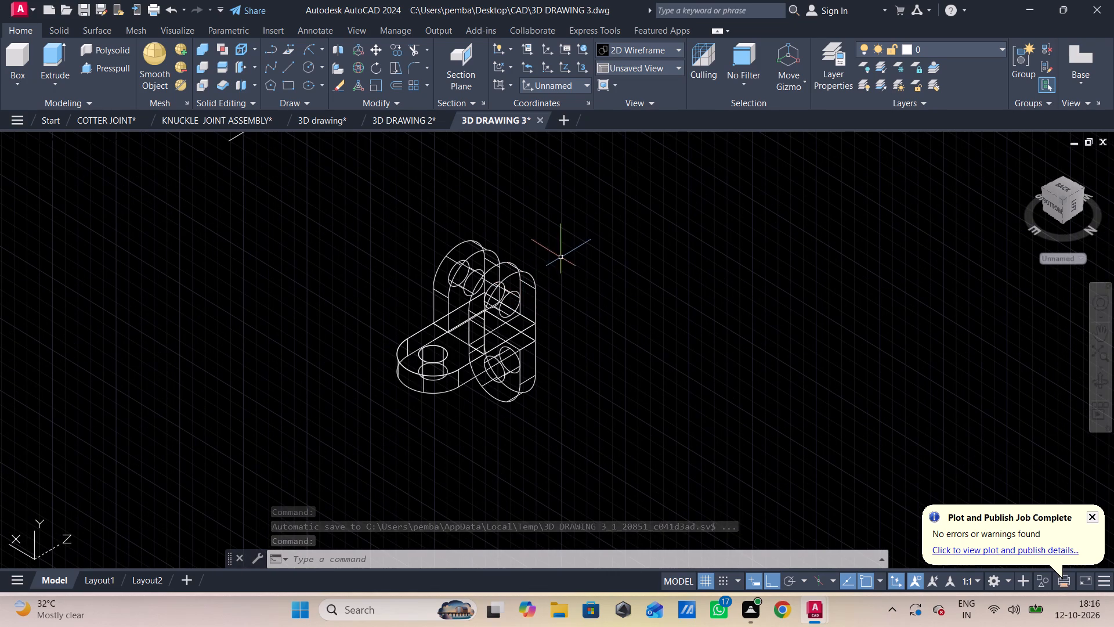
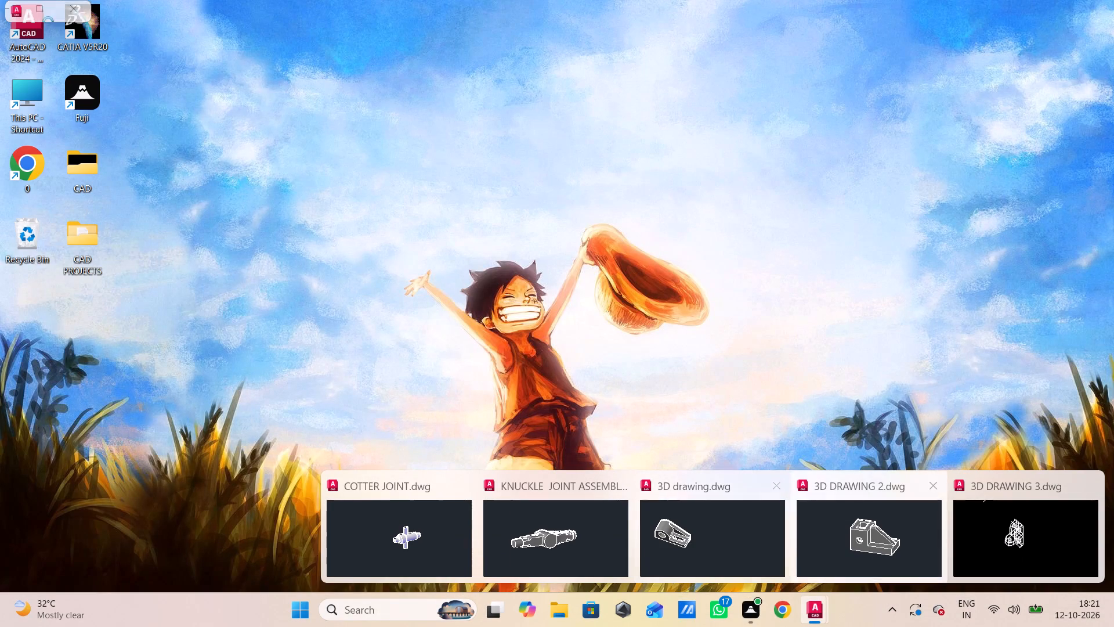
# Switch to 3D DRAWING 3 in AutoCAD and set the bracket's visual style to Shades of Gray.
pyautogui.click(1017, 536)
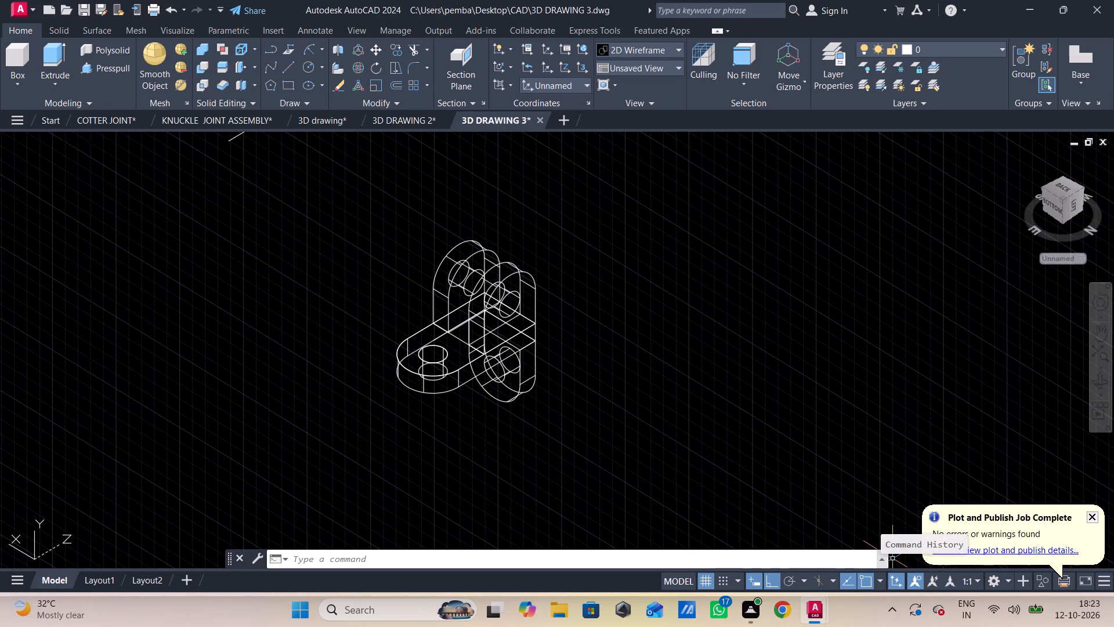
pyautogui.scroll(2, 494, 378)
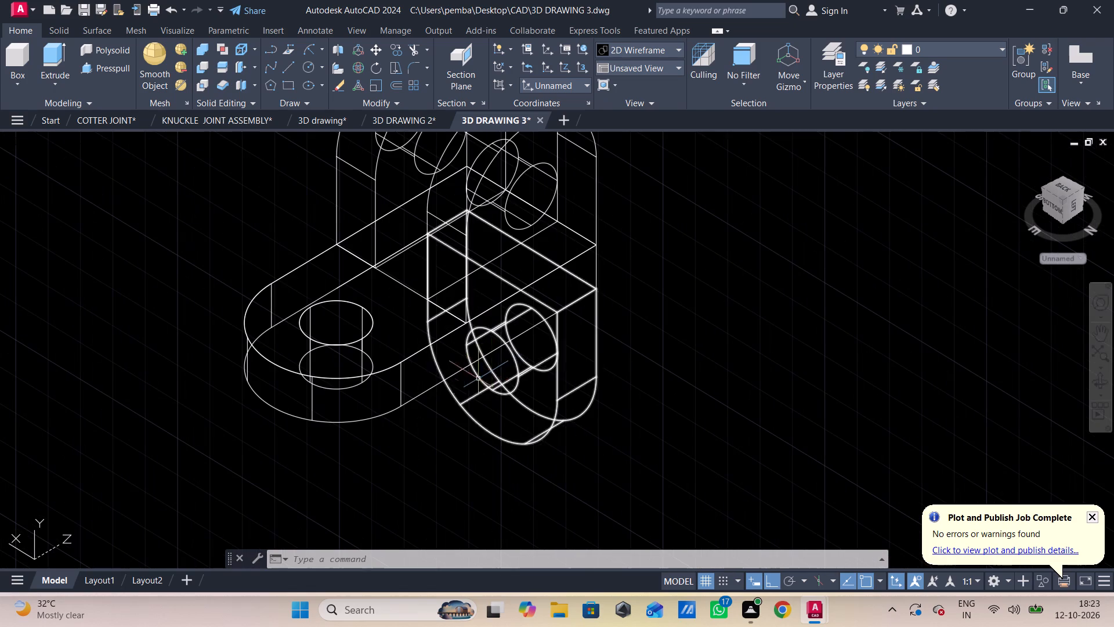
pyautogui.click(424, 352)
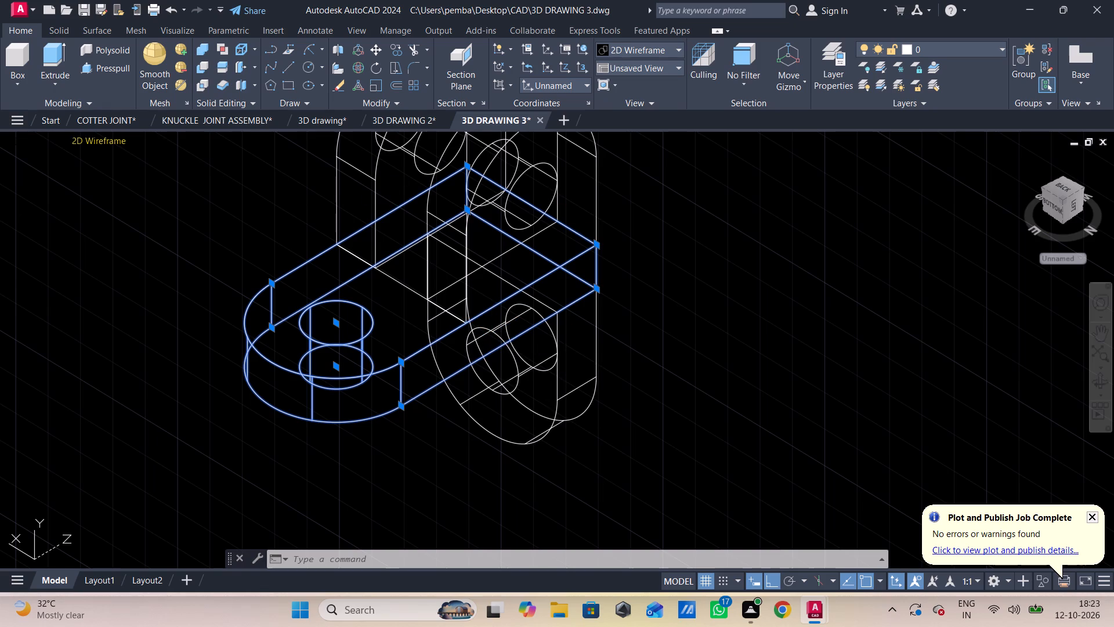
pyautogui.click(113, 139)
pyautogui.click(144, 271)
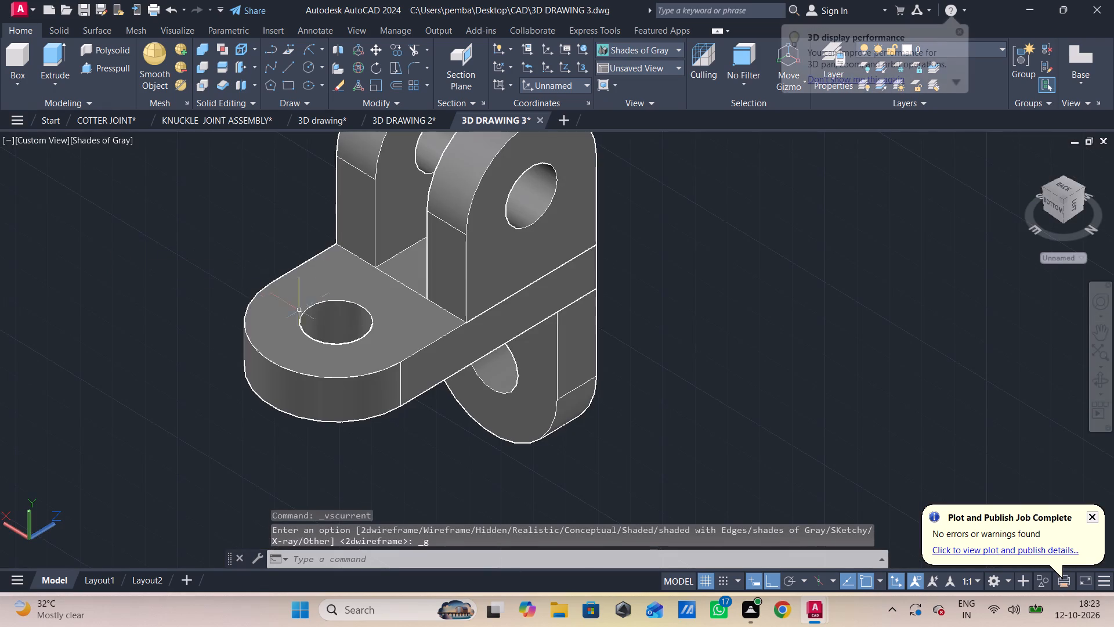
# Delete the bracket's horizontal holed plate together with its leftover outline, short line and hole circle.
pyautogui.click(387, 350)
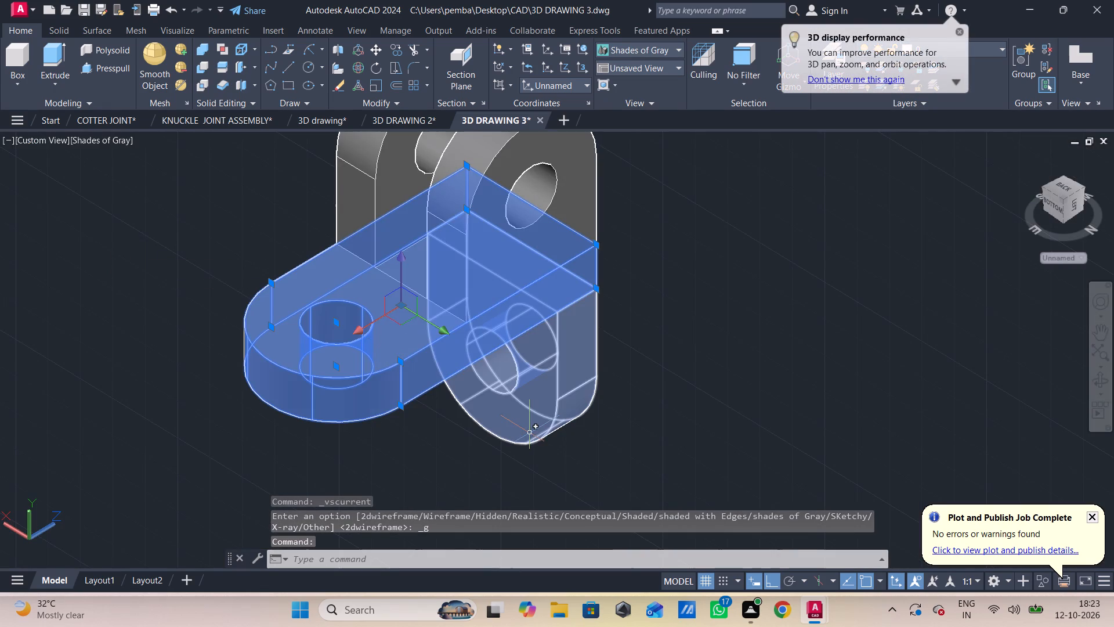
pyautogui.press('Delete')
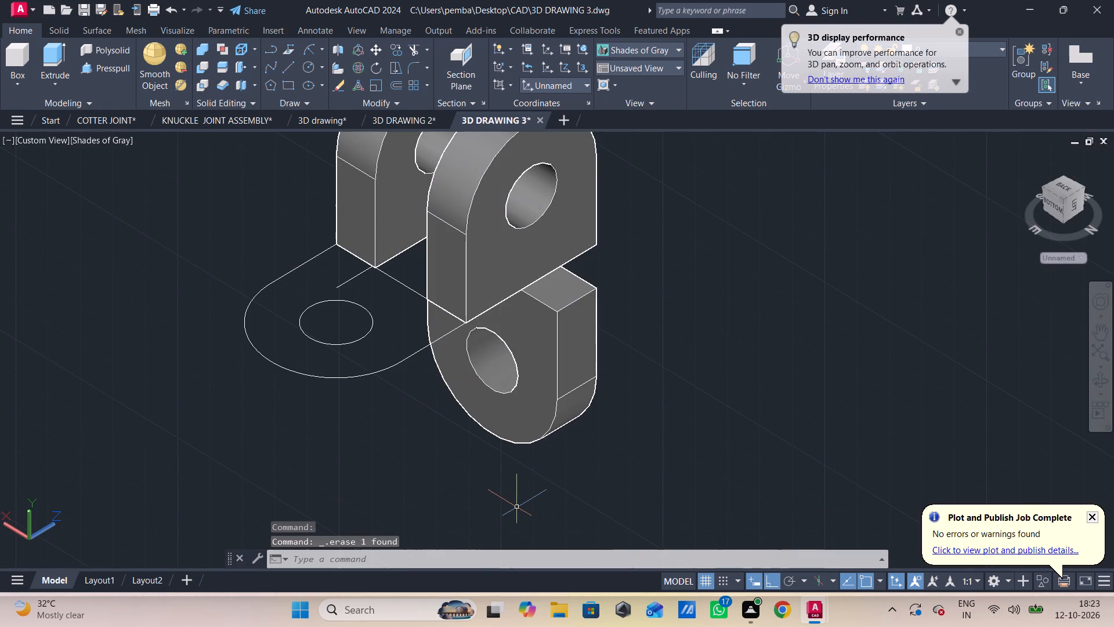
pyautogui.click(426, 347)
pyautogui.press('Delete')
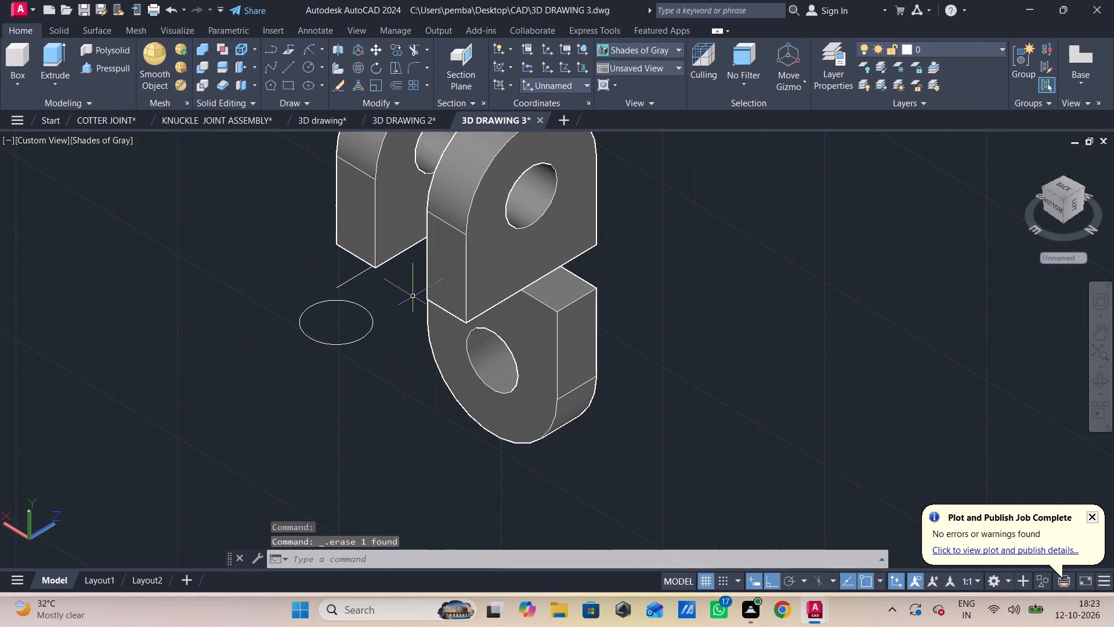
pyautogui.click(353, 273)
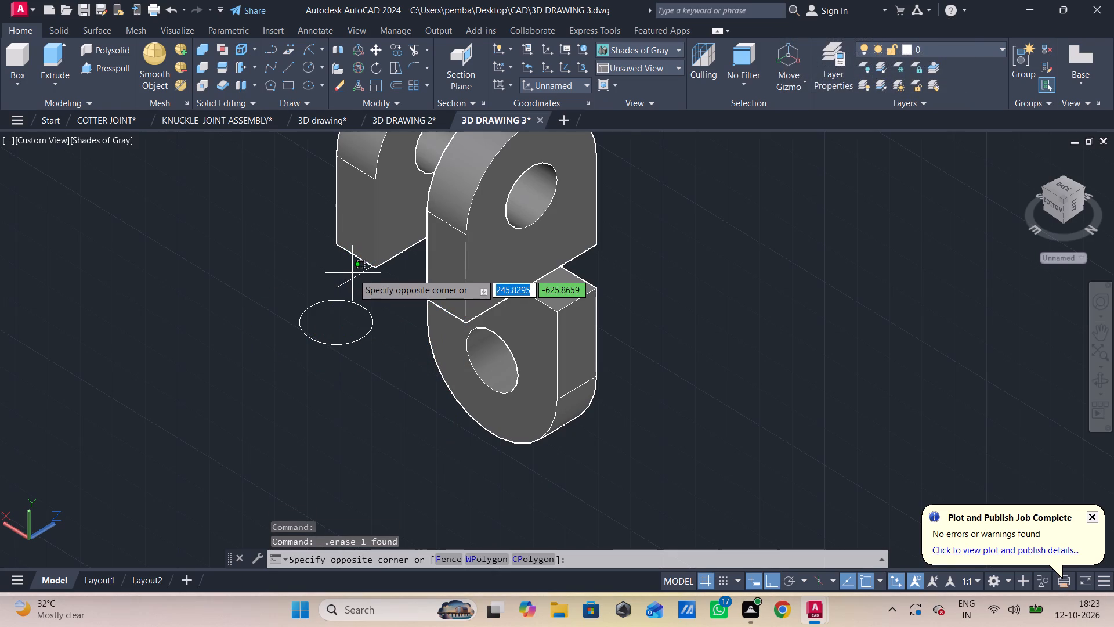
pyautogui.click(352, 289)
pyautogui.press('Delete')
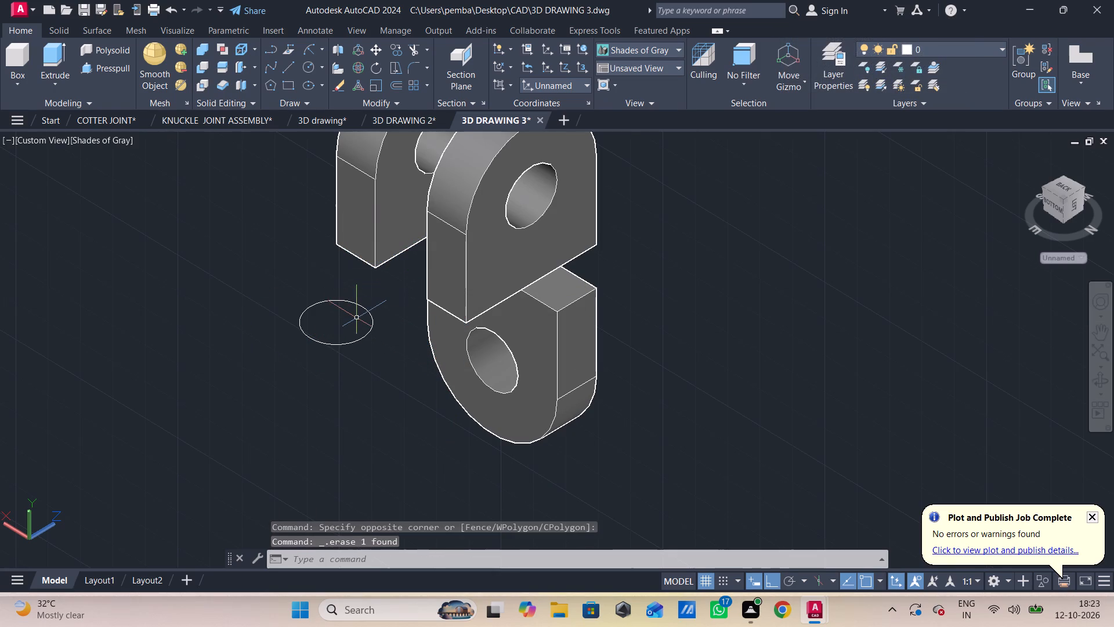
pyautogui.click(361, 306)
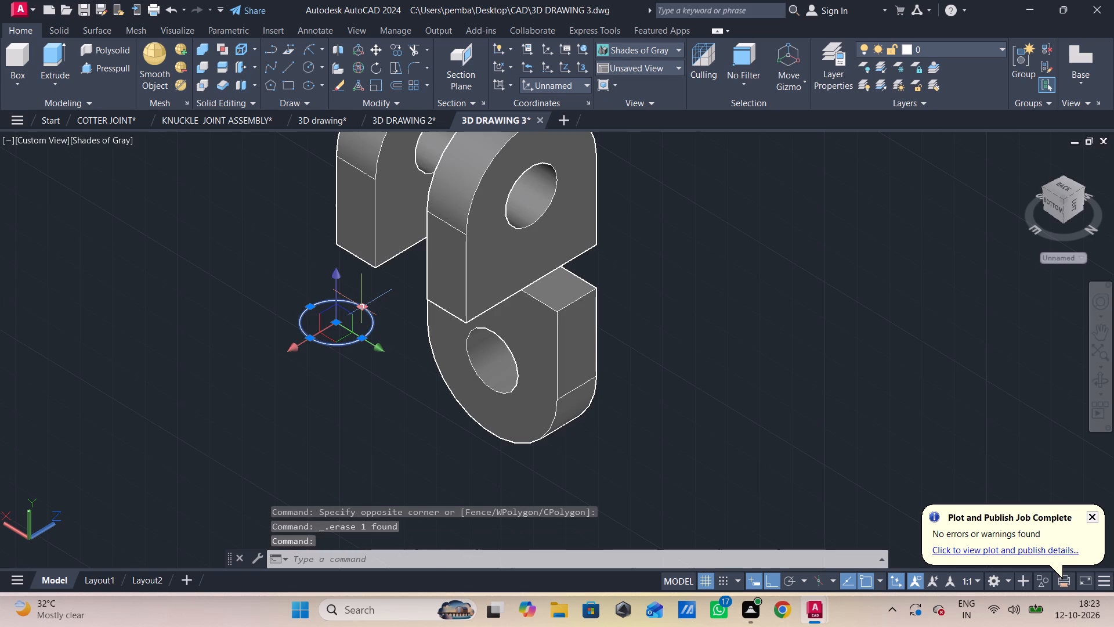
pyautogui.press('Delete')
# Delete the two leftover line segments between the bases of the upright lugs.
pyautogui.keyDown('shift'); pyautogui.moveTo(359, 333); pyautogui.dragTo(360, 333, button='middle'); pyautogui.keyUp('shift')
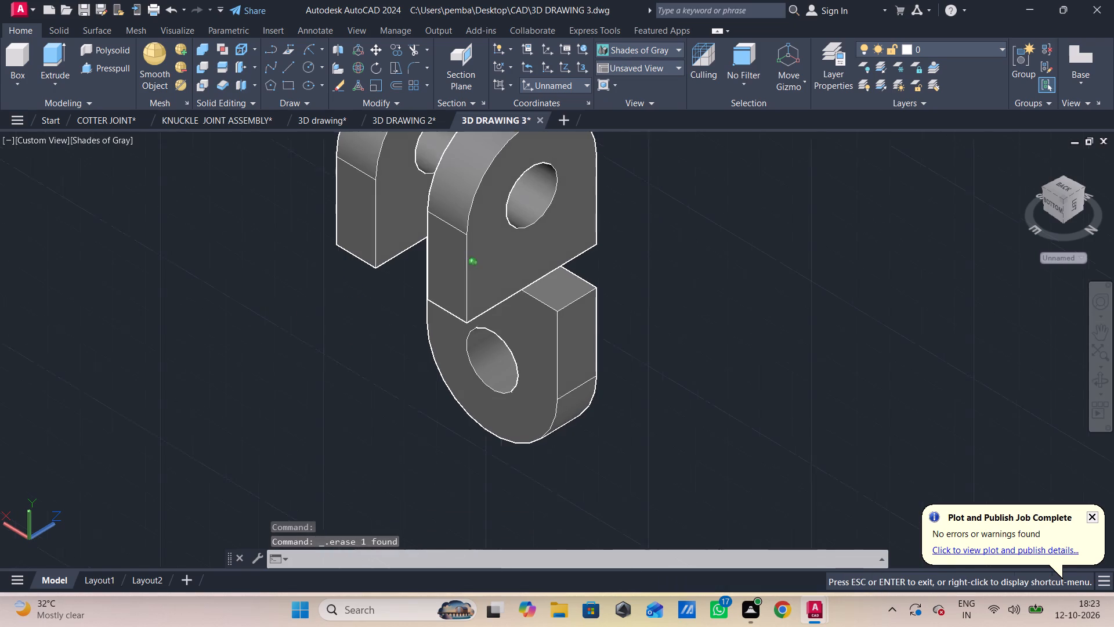
pyautogui.keyDown('shift'); pyautogui.moveTo(360, 333); pyautogui.dragTo(457, 264, button='middle'); pyautogui.keyUp('shift')
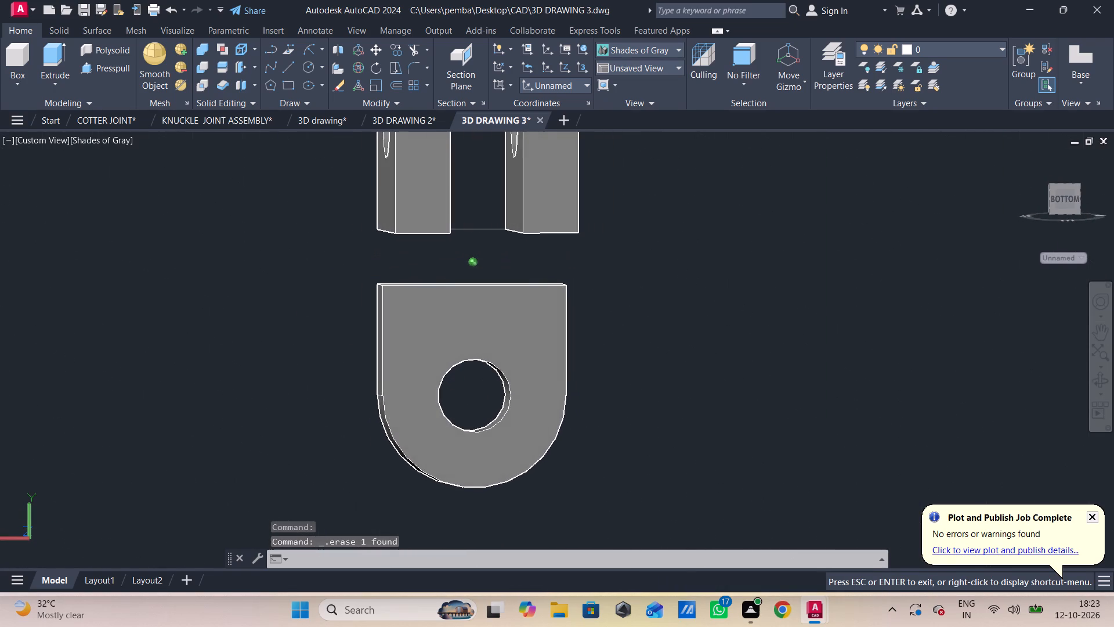
pyautogui.keyDown('shift'); pyautogui.moveTo(457, 264); pyautogui.dragTo(455, 264, button='middle'); pyautogui.keyUp('shift')
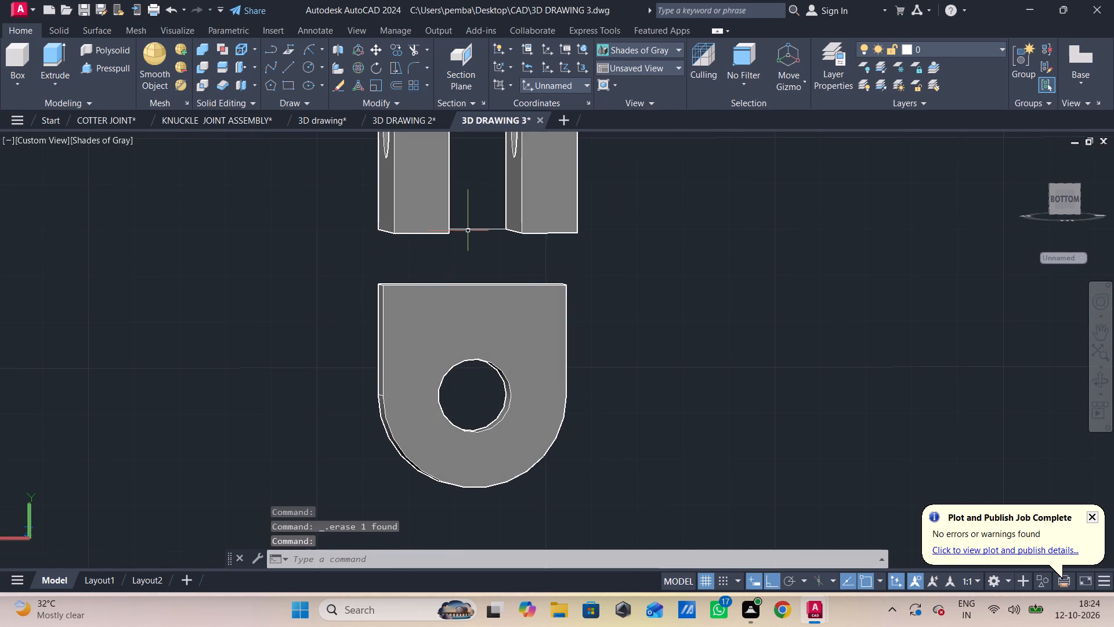
pyautogui.click(471, 229)
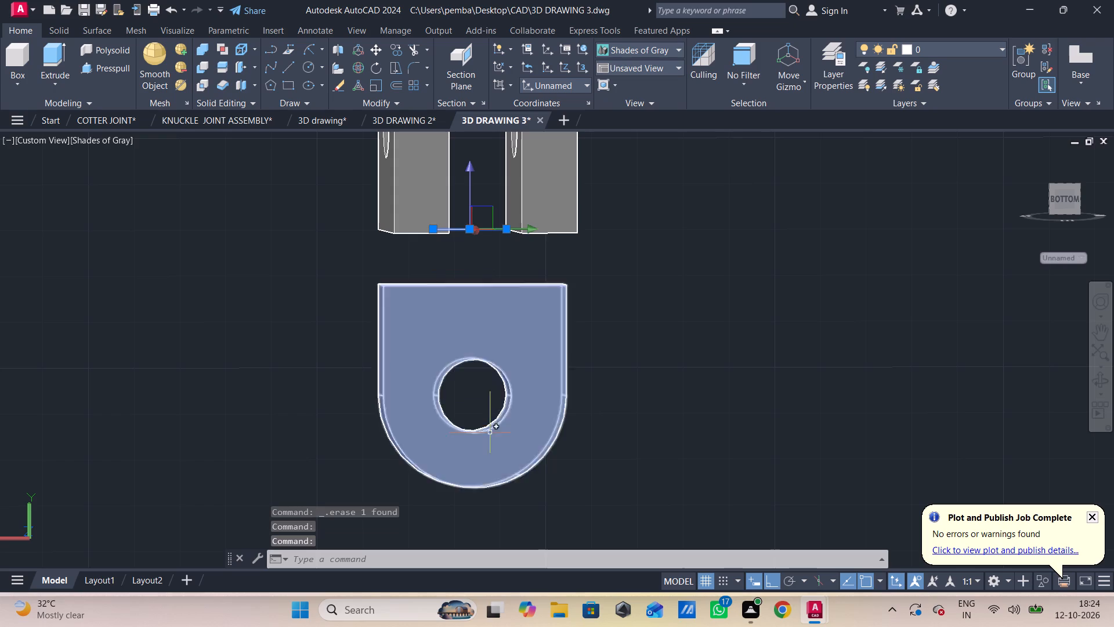
pyautogui.press('Delete')
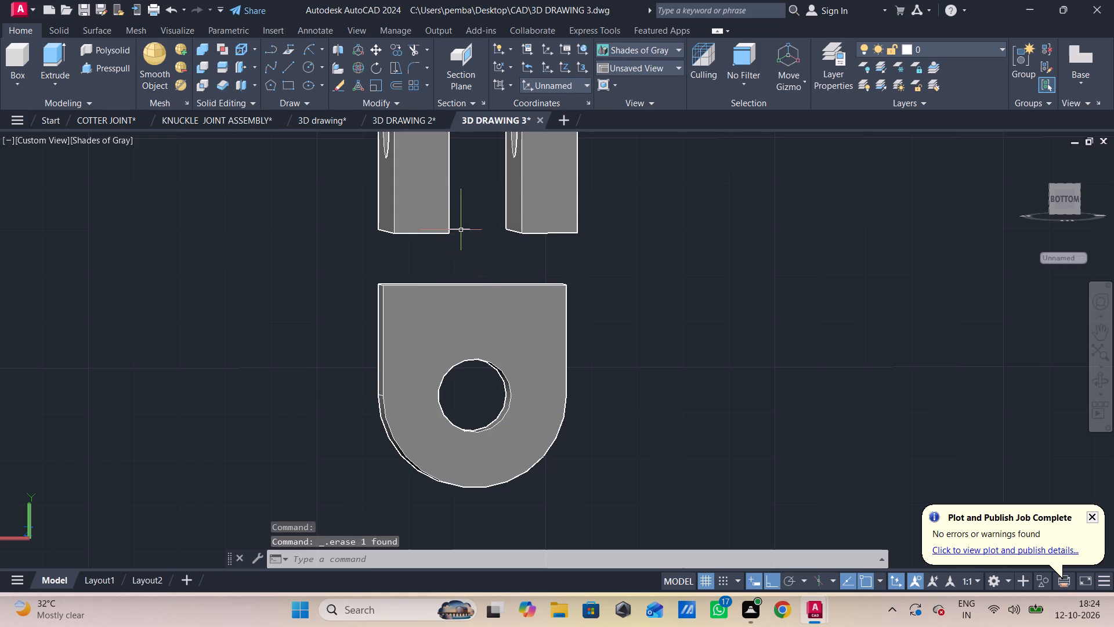
pyautogui.click(460, 231)
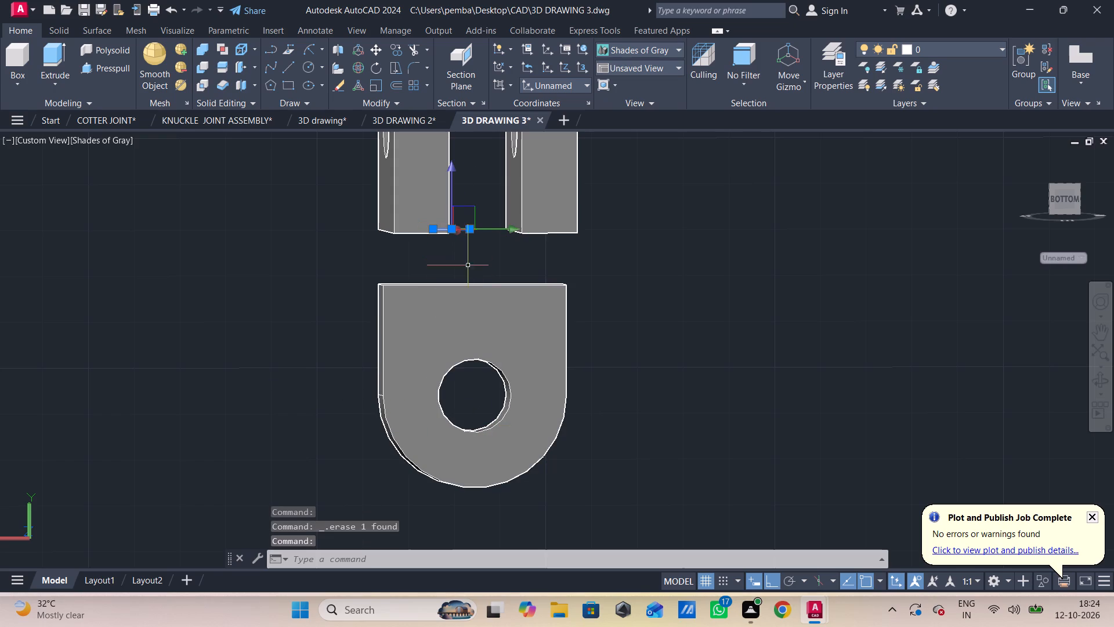
pyautogui.press('Delete')
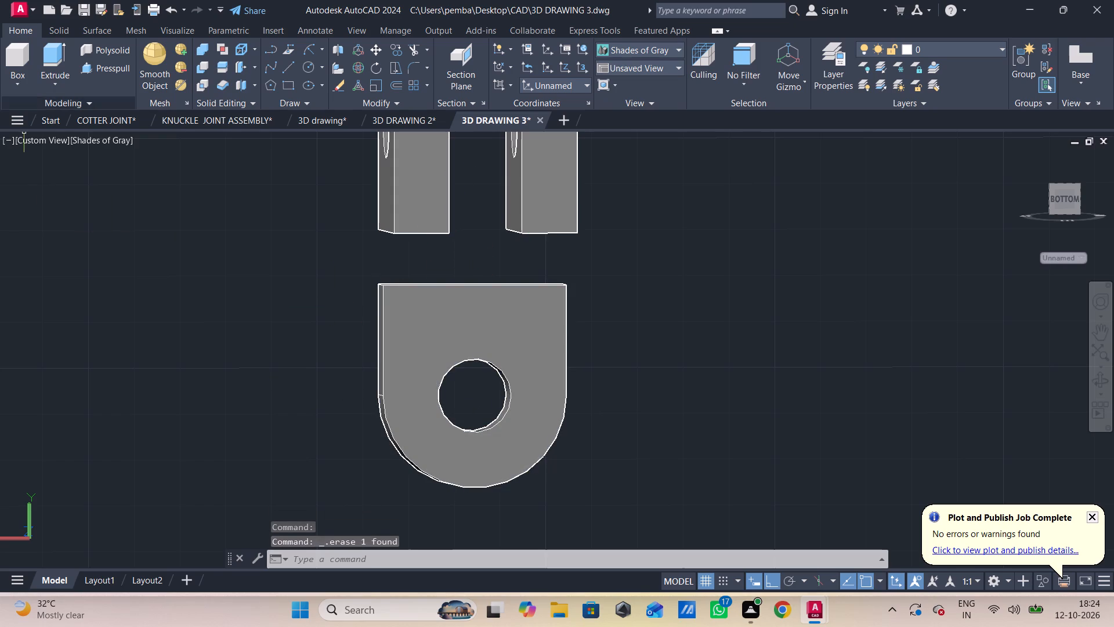
# In the Top view, draw two concentric circles of radius 8 and 20 beside the open side of the bracket.
pyautogui.click(45, 136)
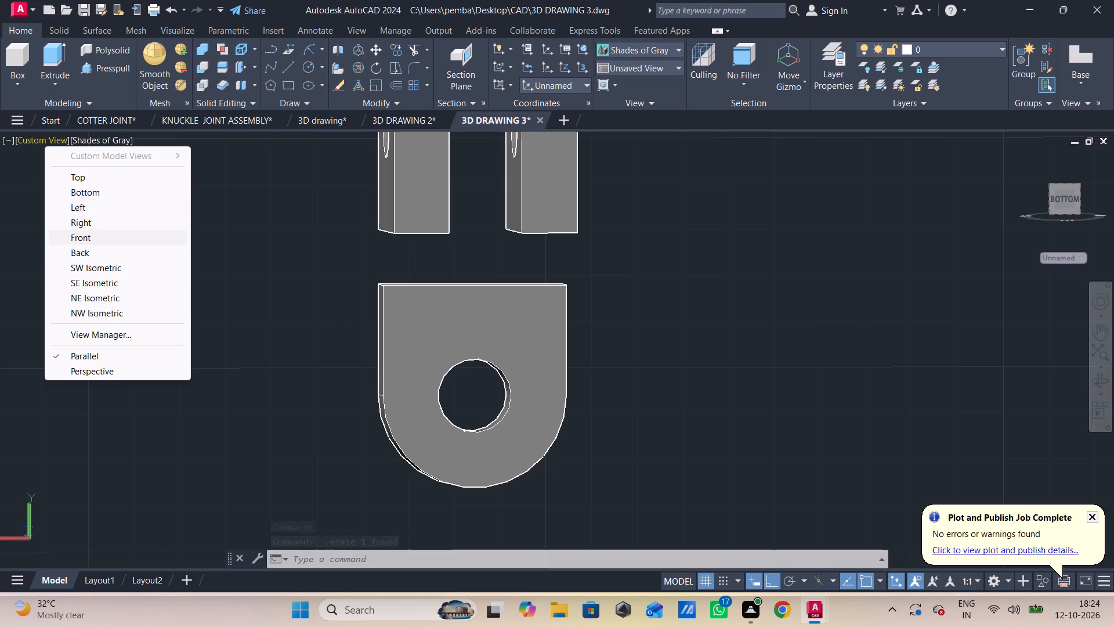
pyautogui.click(100, 165)
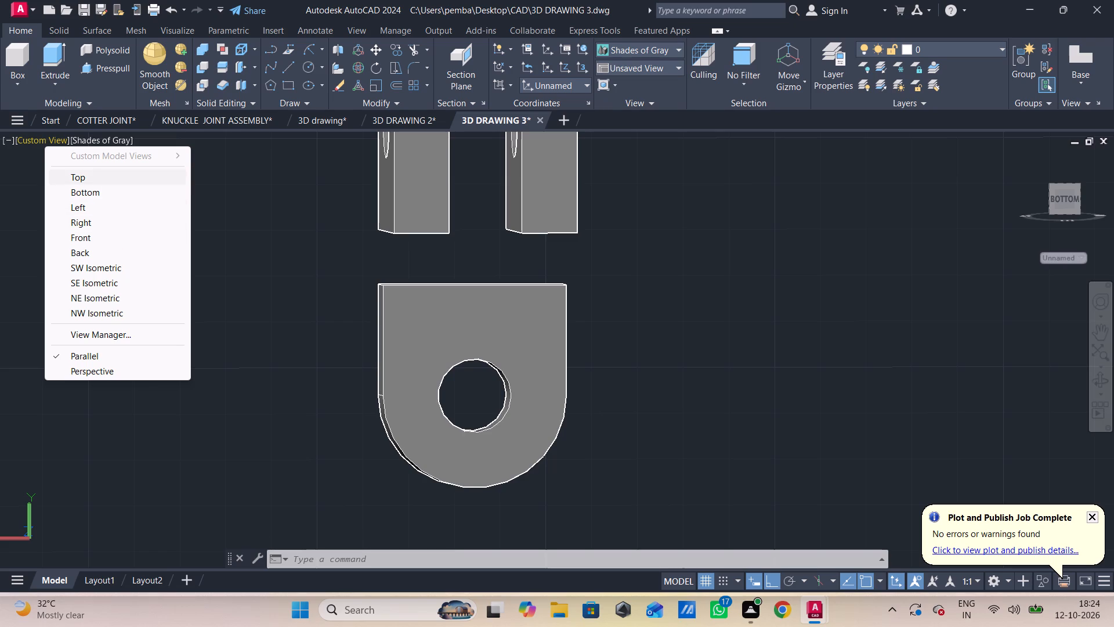
pyautogui.click(100, 171)
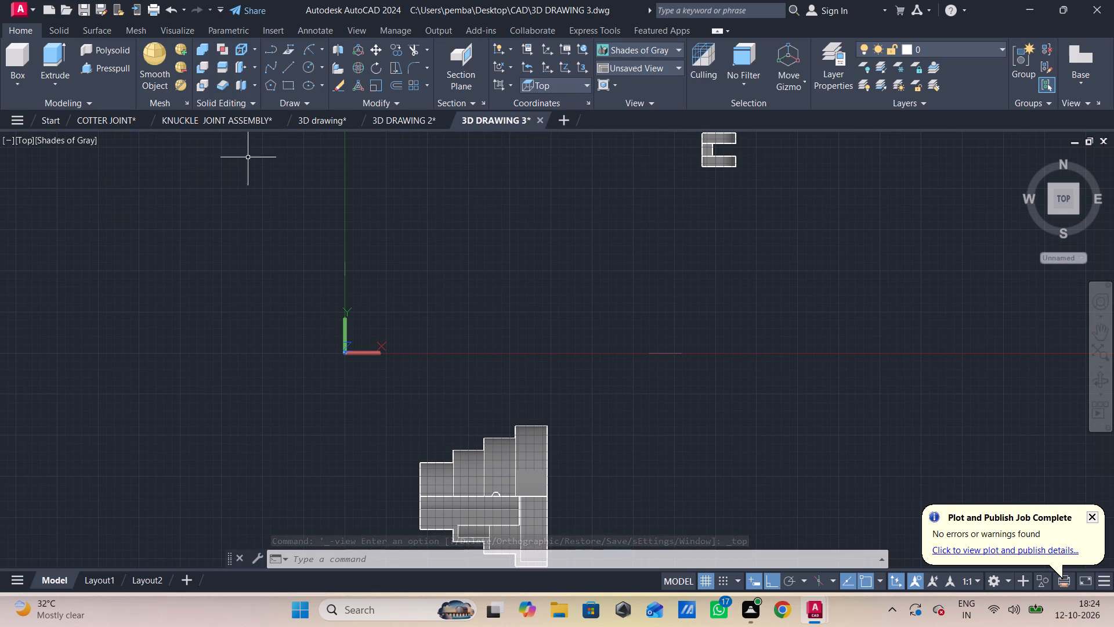
pyautogui.moveTo(654, 218); pyautogui.dragTo(532, 296, button='middle')
pyautogui.scroll(2, 642, 220)
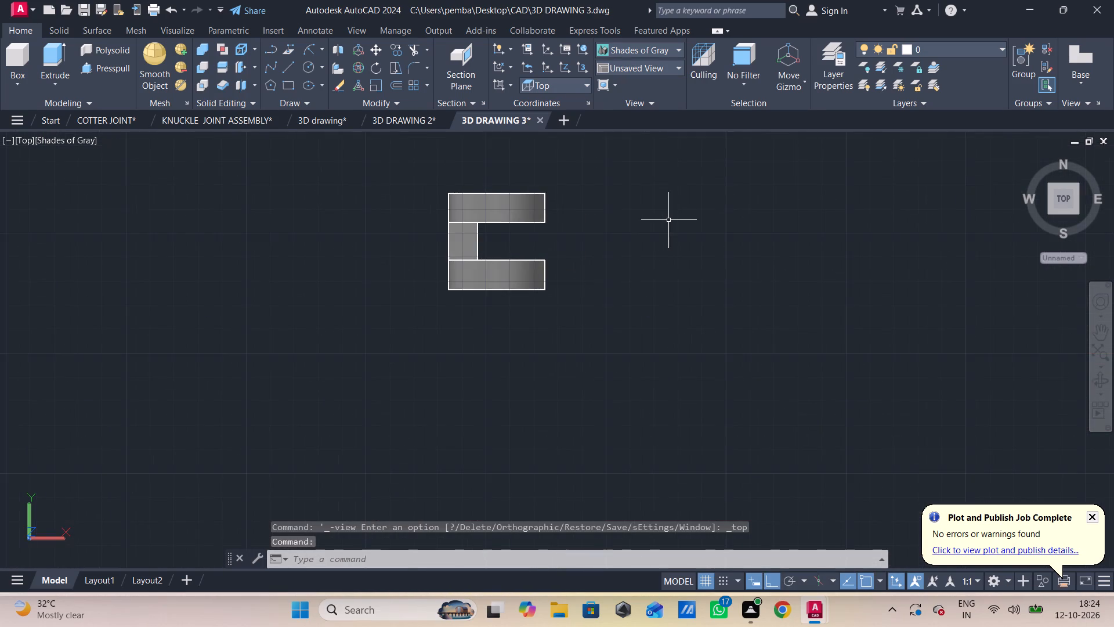
pyautogui.scroll(3, 669, 221)
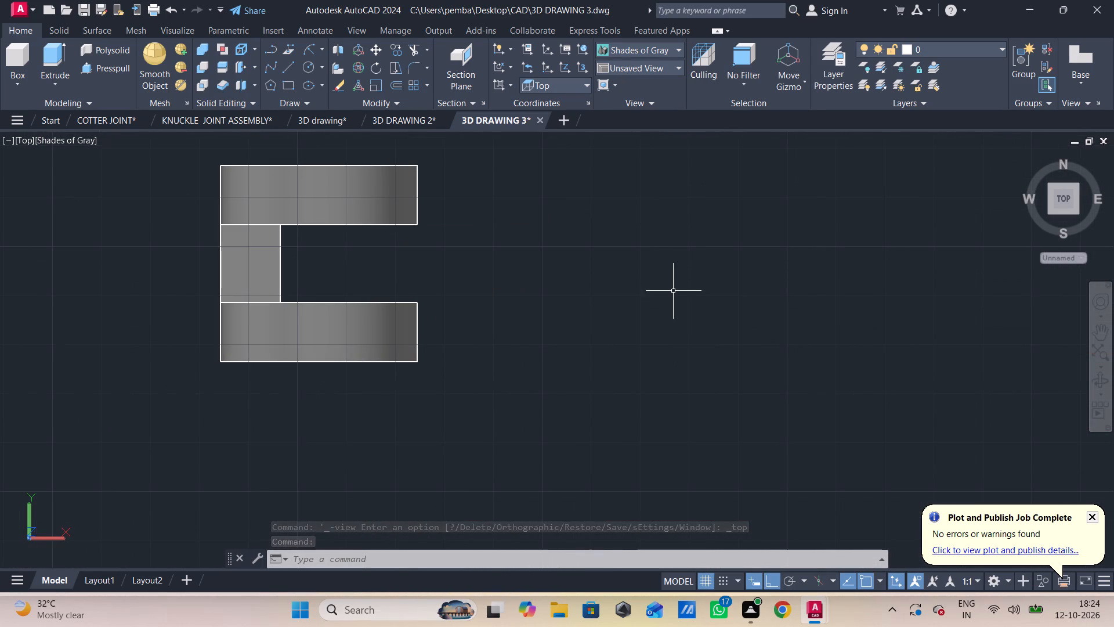
pyautogui.press('c')
pyautogui.press('space')
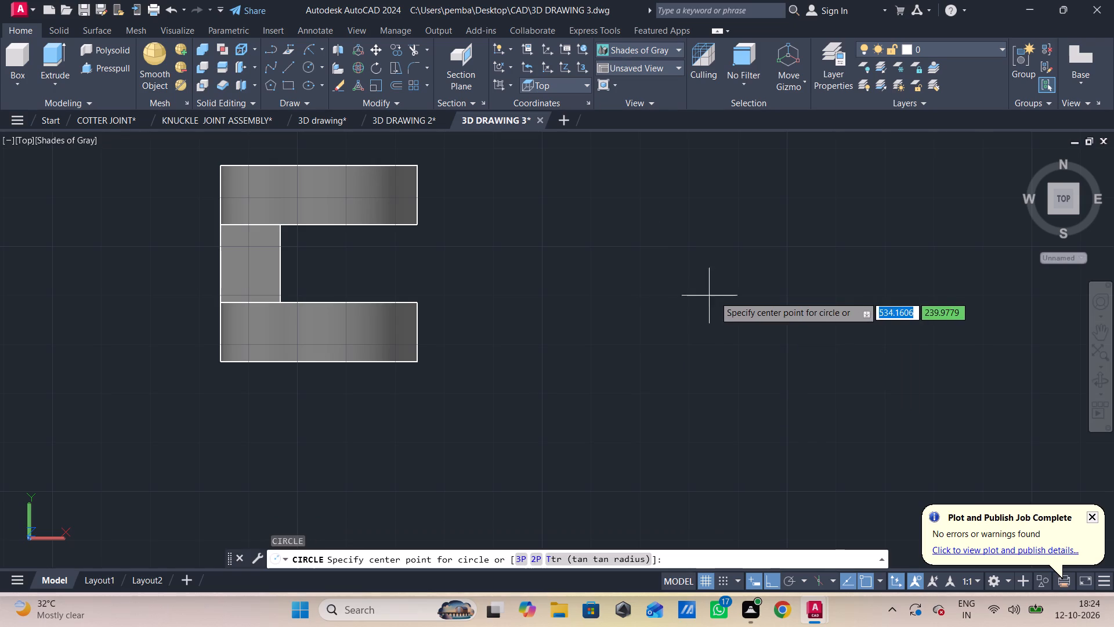
pyautogui.click(671, 246)
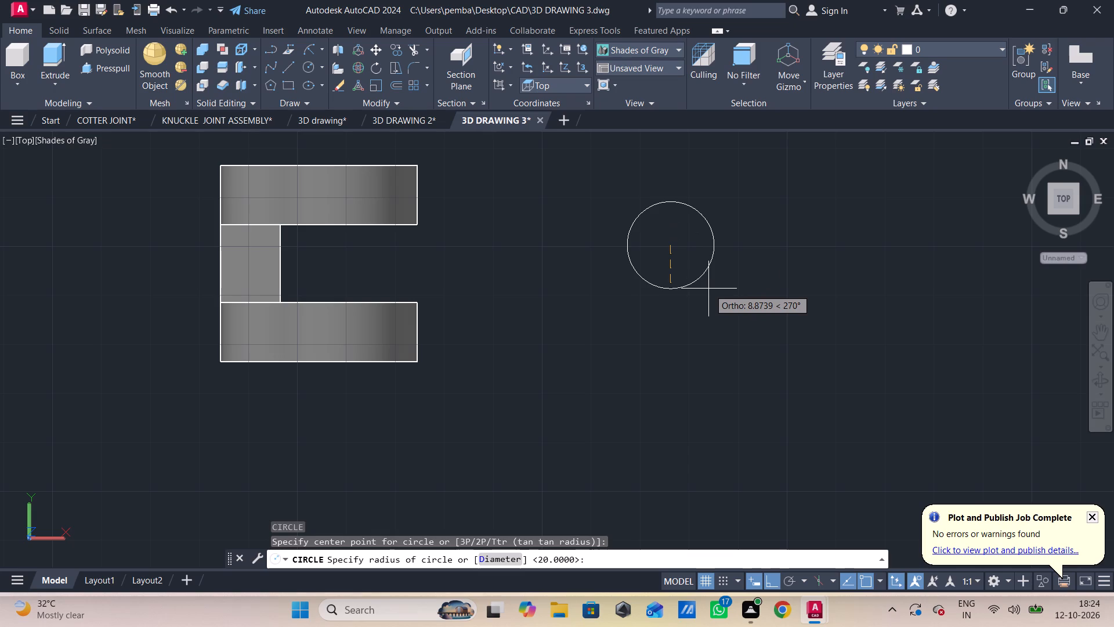
pyautogui.press('8')
pyautogui.press('Return')
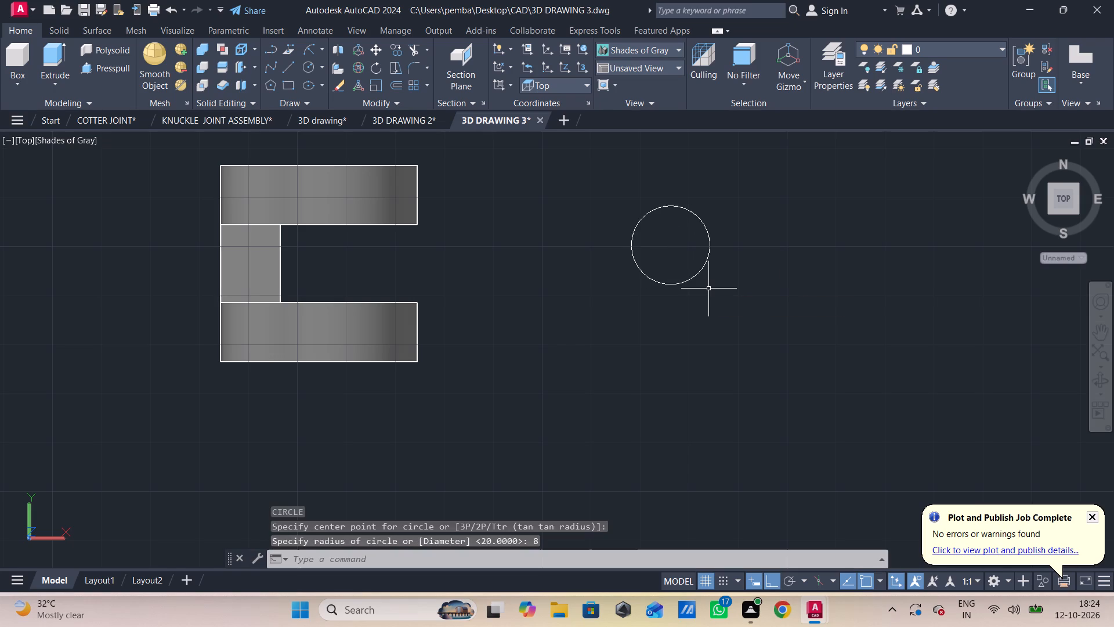
pyautogui.press('space')
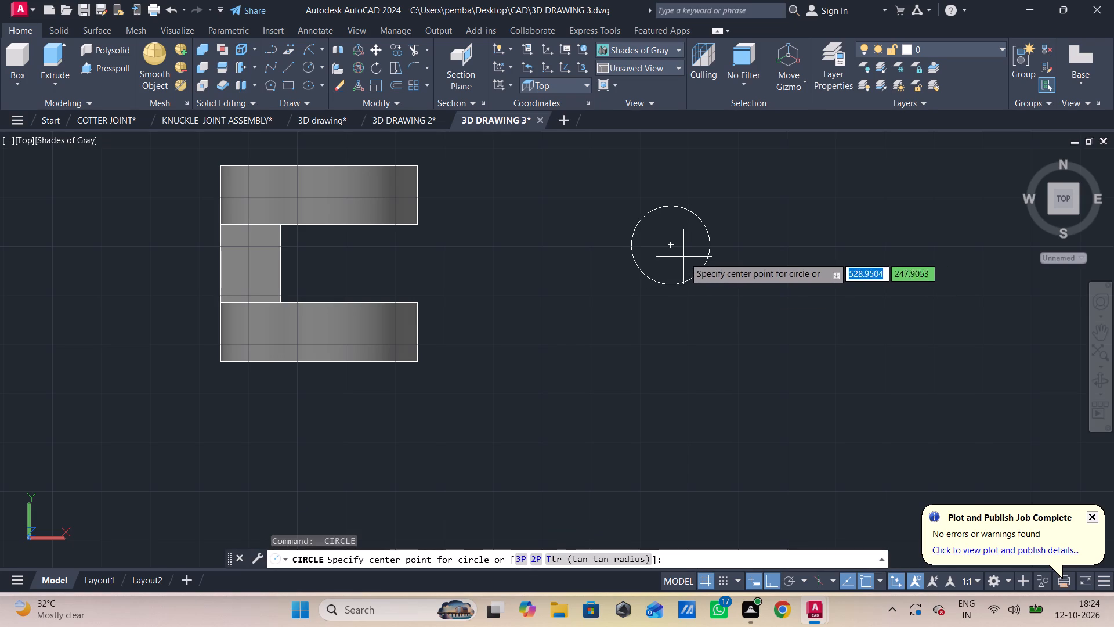
pyautogui.click(674, 250)
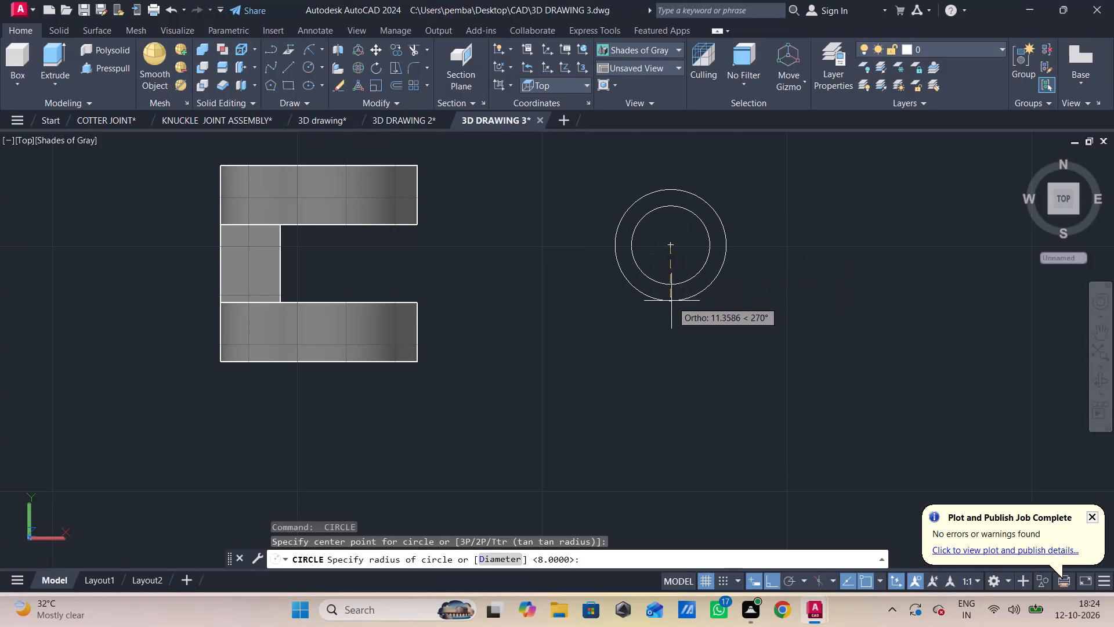
pyautogui.write('20')
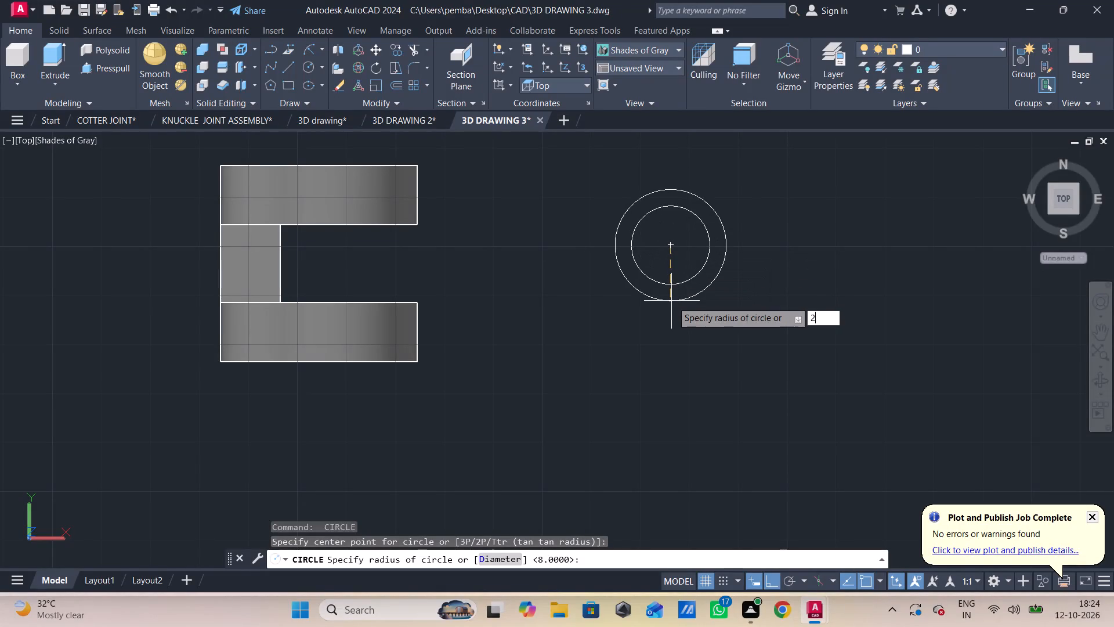
pyautogui.press('Return')
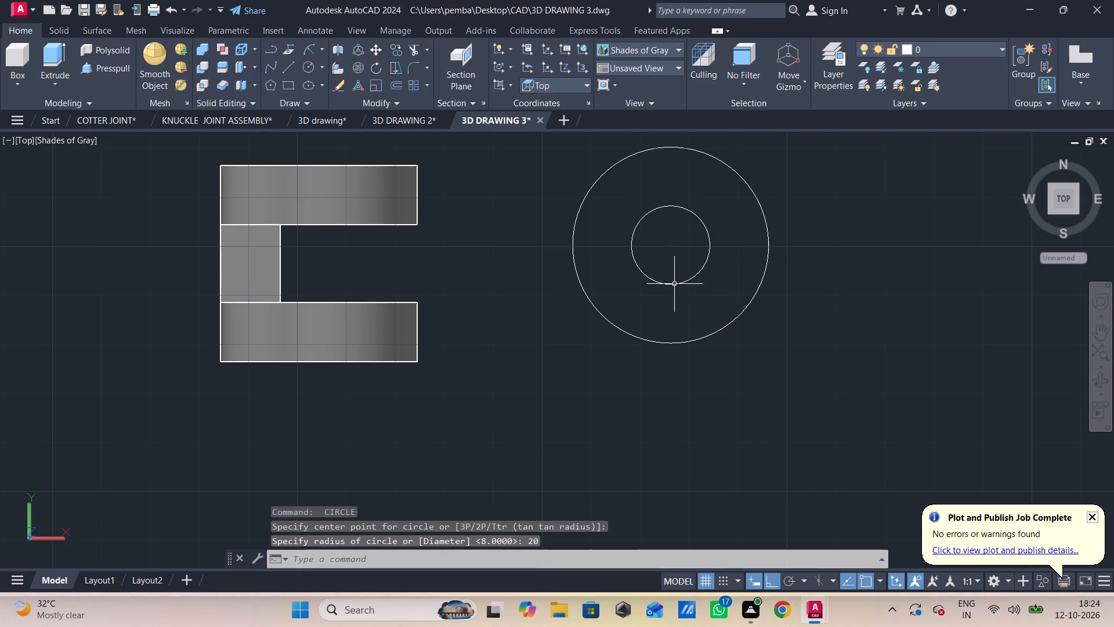
# Draw a 60-unit horizontal line from the outer circle's top quadrant towards the bracket.
pyautogui.scroll(-1, 683, 276)
pyautogui.moveTo(683, 276); pyautogui.dragTo(729, 291, button='middle')
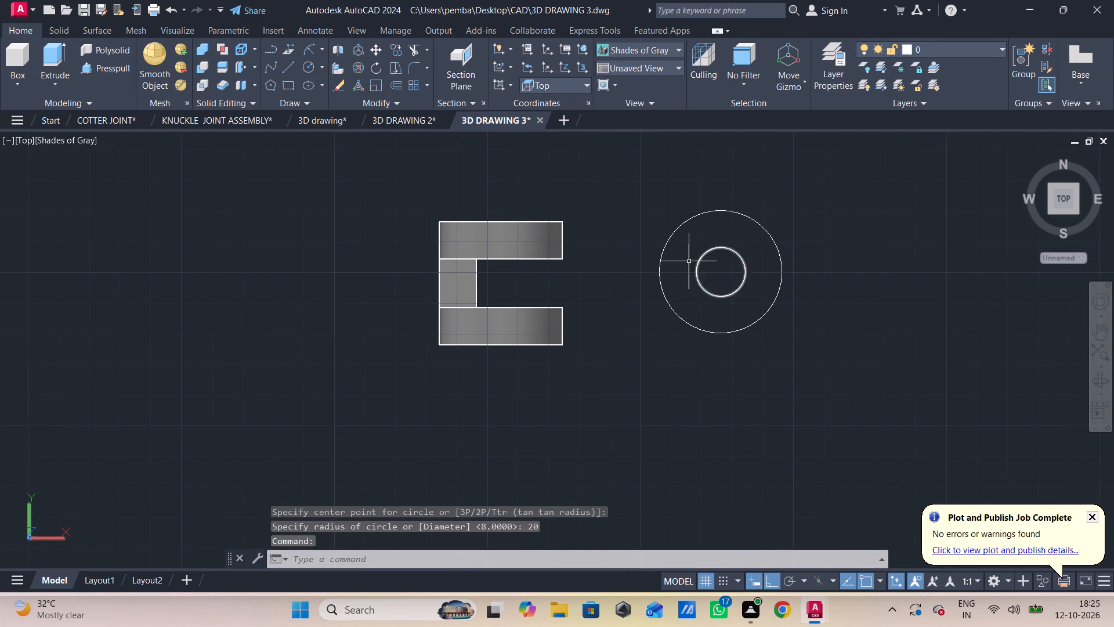
pyautogui.press('l')
pyautogui.press('Return')
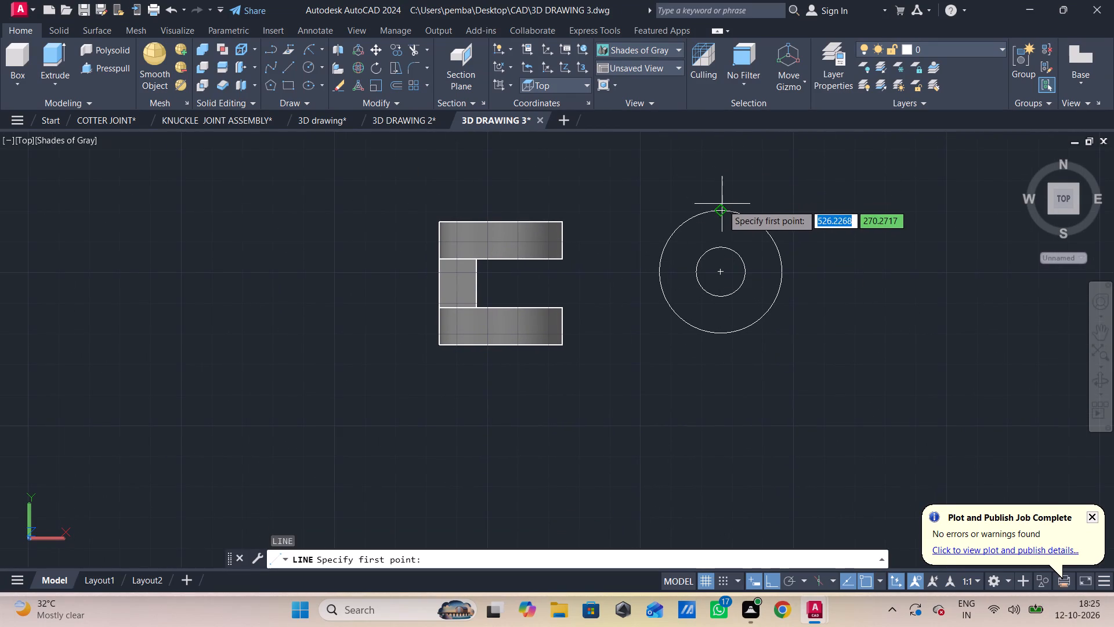
pyautogui.click(725, 208)
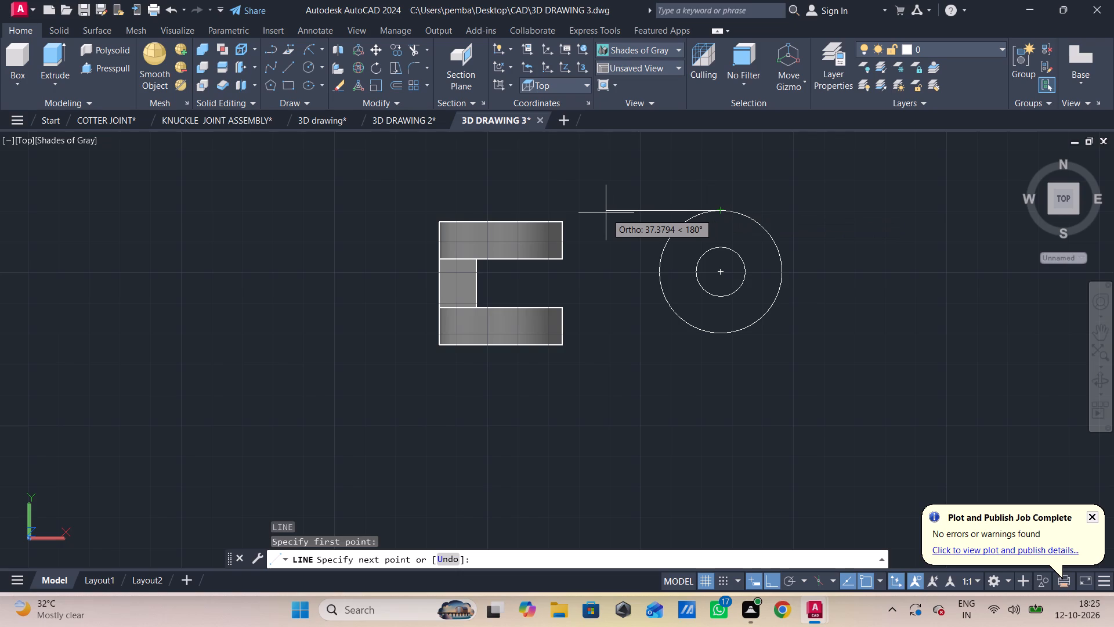
pyautogui.write('60')
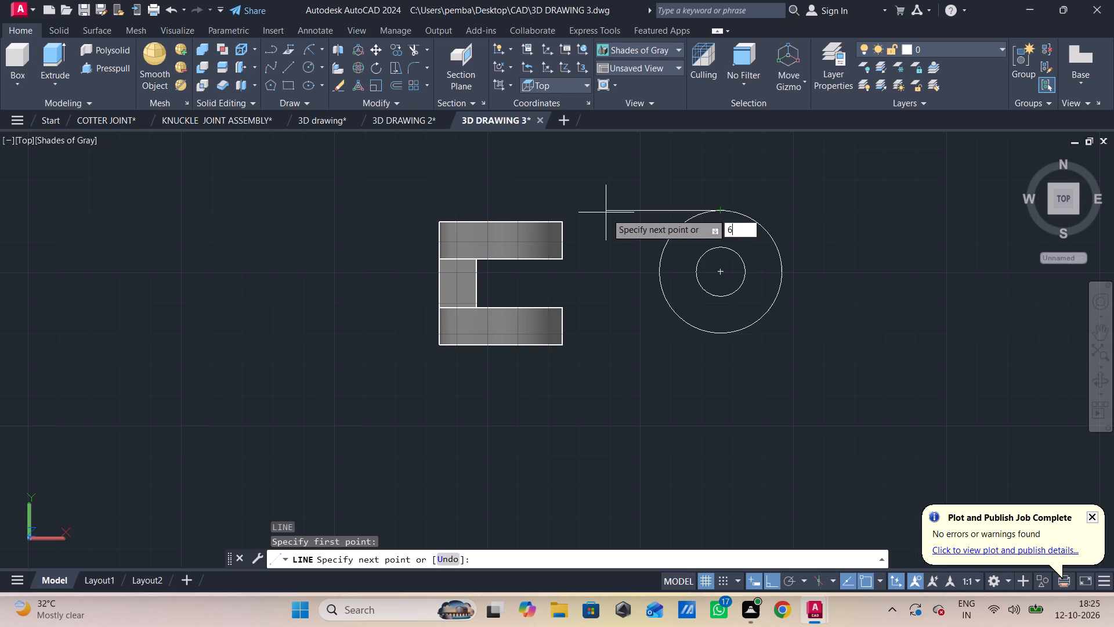
pyautogui.press('Return')
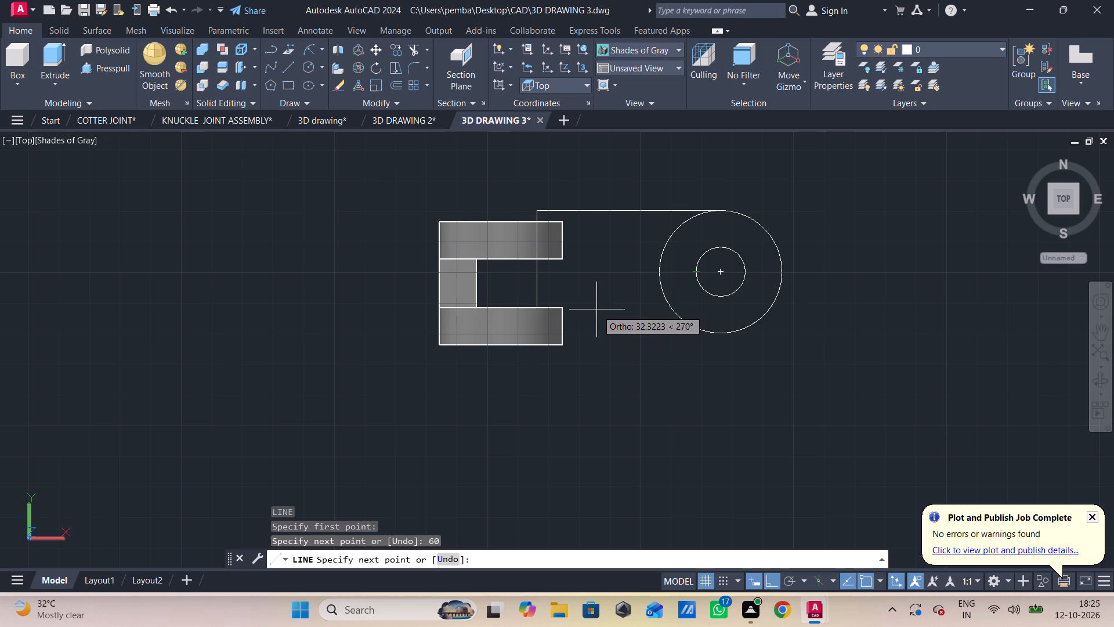
pyautogui.press('Escape')
# Move the two concentric circles and the attached line horizontally farther away from the bracket, using the circles' centre as base point.
pyautogui.click(761, 188)
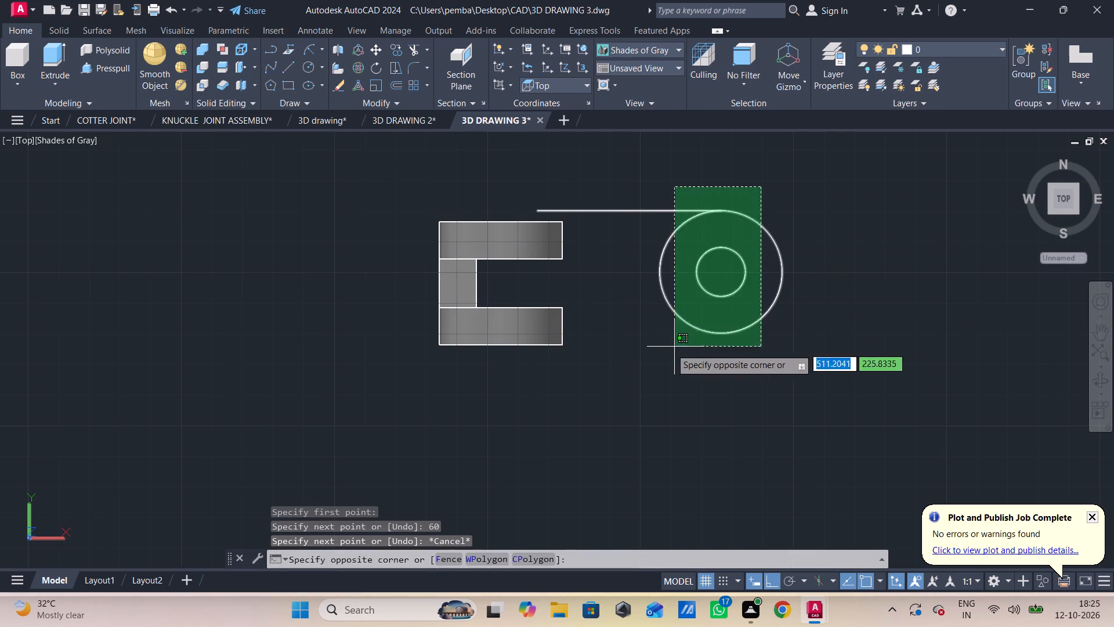
pyautogui.click(668, 349)
pyautogui.write('m')
pyautogui.press('space')
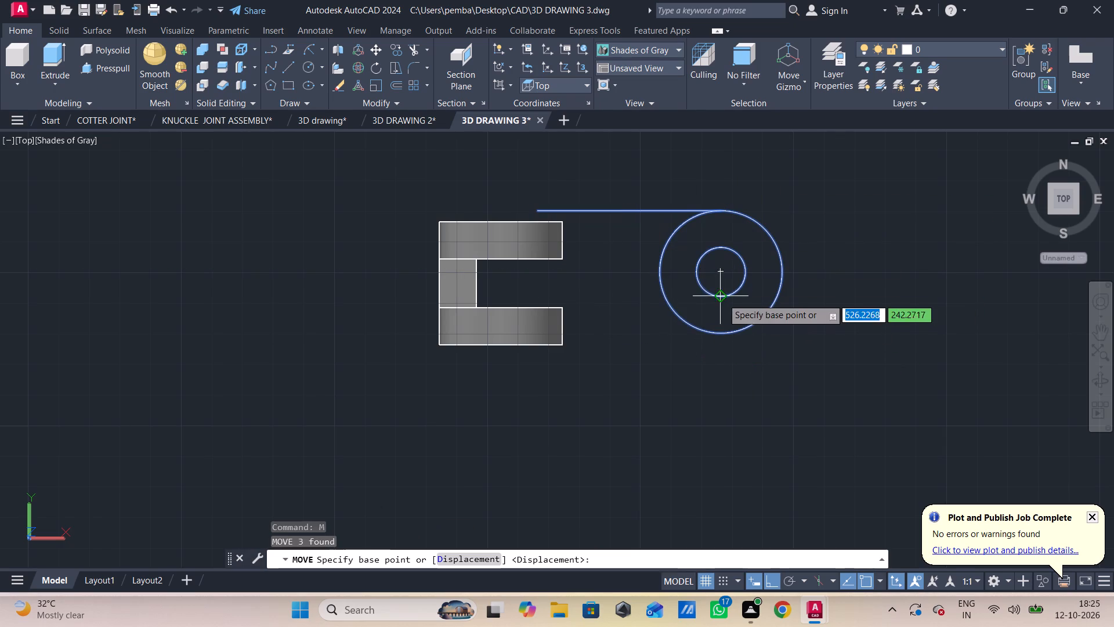
pyautogui.click(720, 272)
pyautogui.click(816, 279)
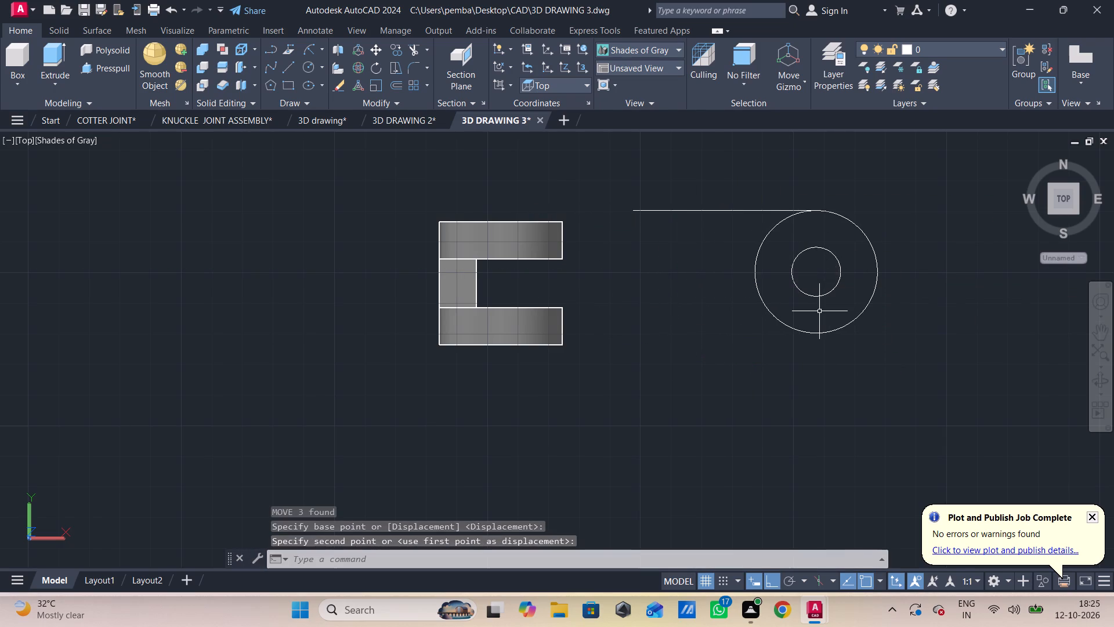
pyautogui.press('Escape')
# Draw a 60-unit line from the outer circle's bottom quadrant towards the bracket, and close it vertically to the upper line's free end.
pyautogui.write('l')
pyautogui.press('space')
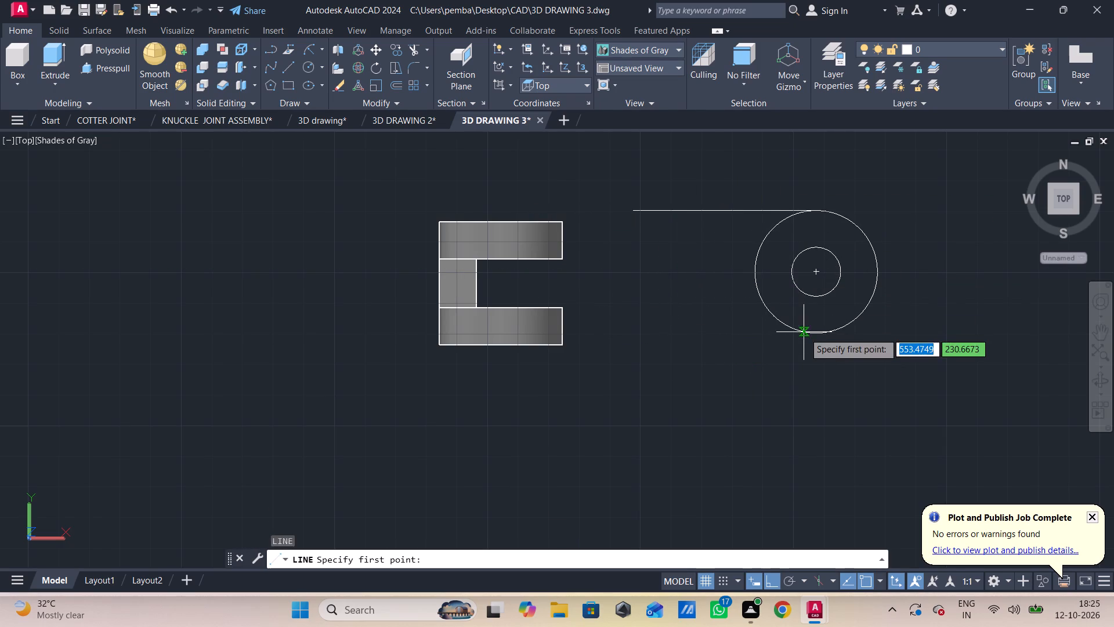
pyautogui.click(815, 335)
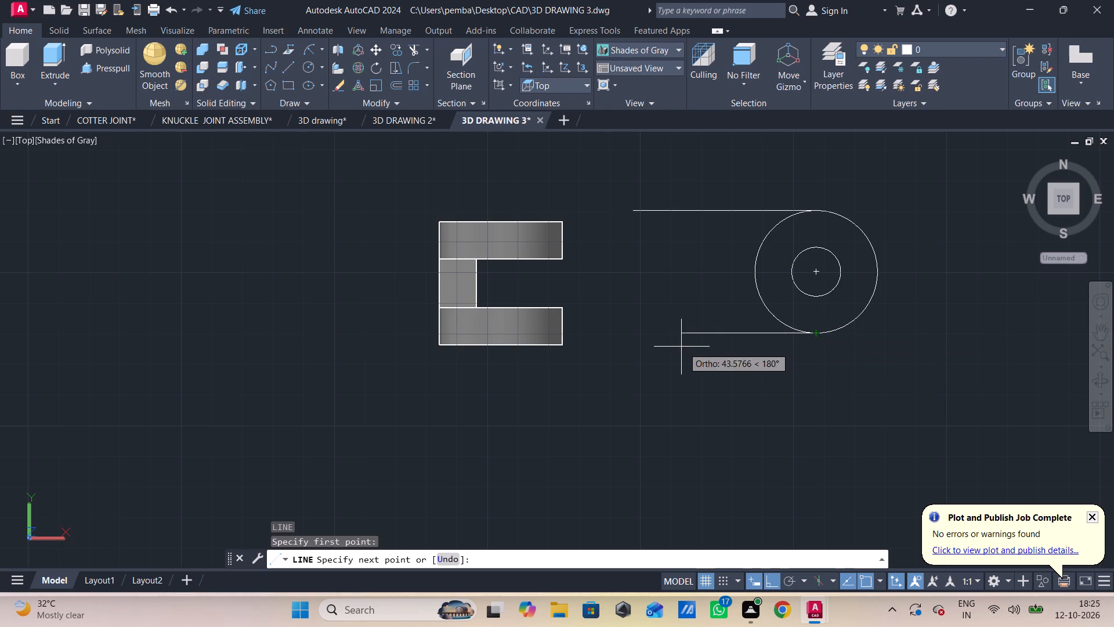
pyautogui.write('60')
pyautogui.press('Return')
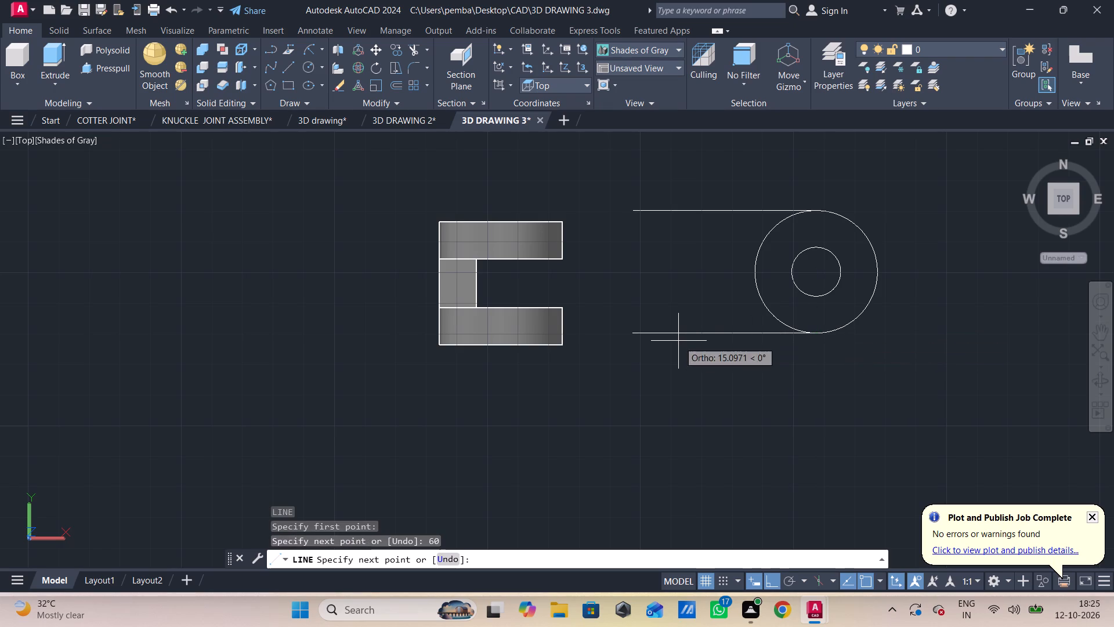
pyautogui.click(638, 210)
pyautogui.press('Escape')
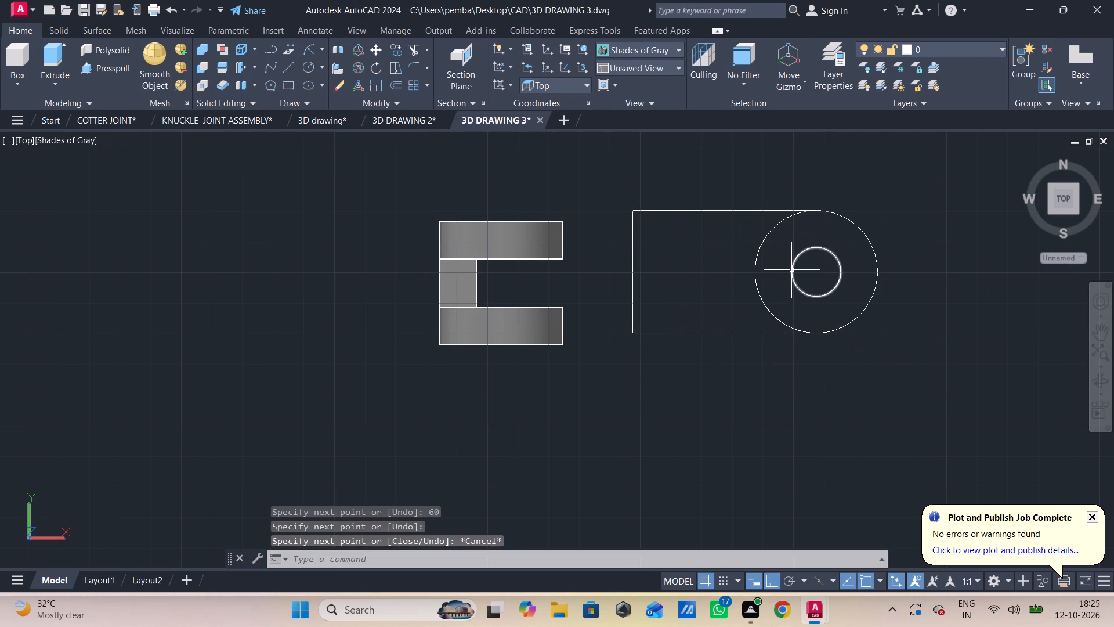
# Trim away the half of the outer circle lying inside the profile, leaving a rounded-end outline.
pyautogui.write('tr')
pyautogui.press('space')
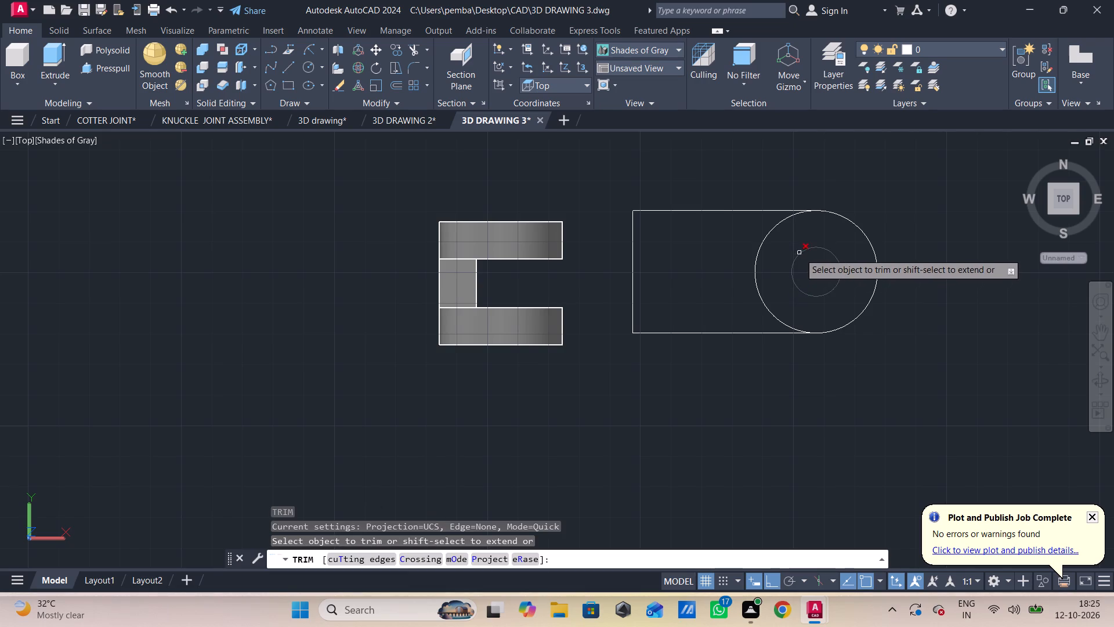
pyautogui.click(804, 239)
pyautogui.click(744, 269)
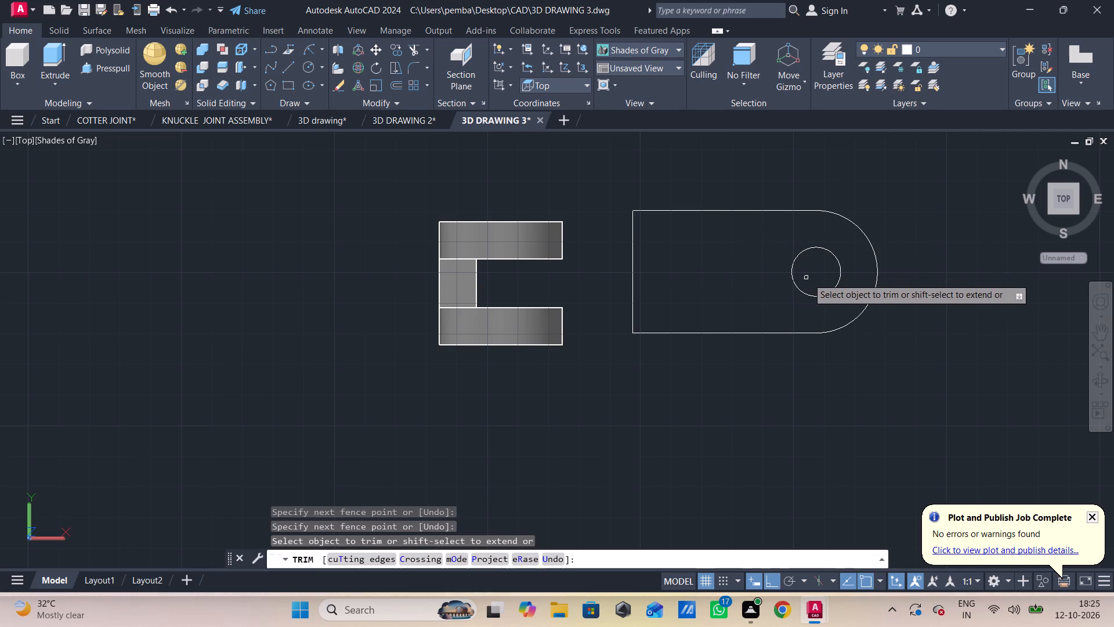
pyautogui.press('Escape')
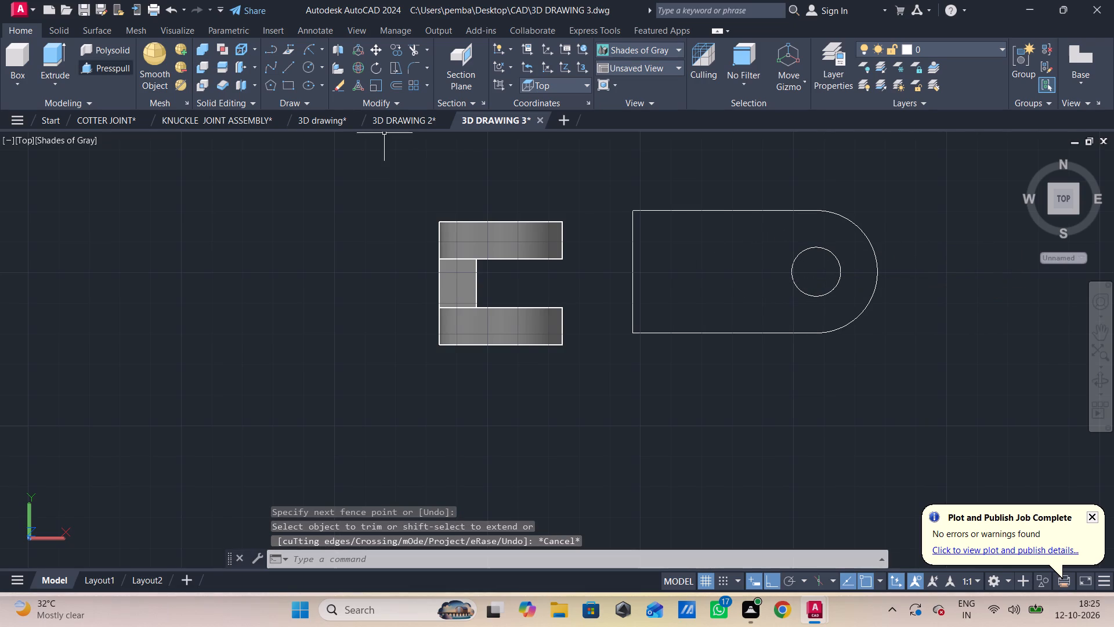
# Join the outline's three lines and arc into a single polyline.
pyautogui.click(936, 160)
pyautogui.click(626, 388)
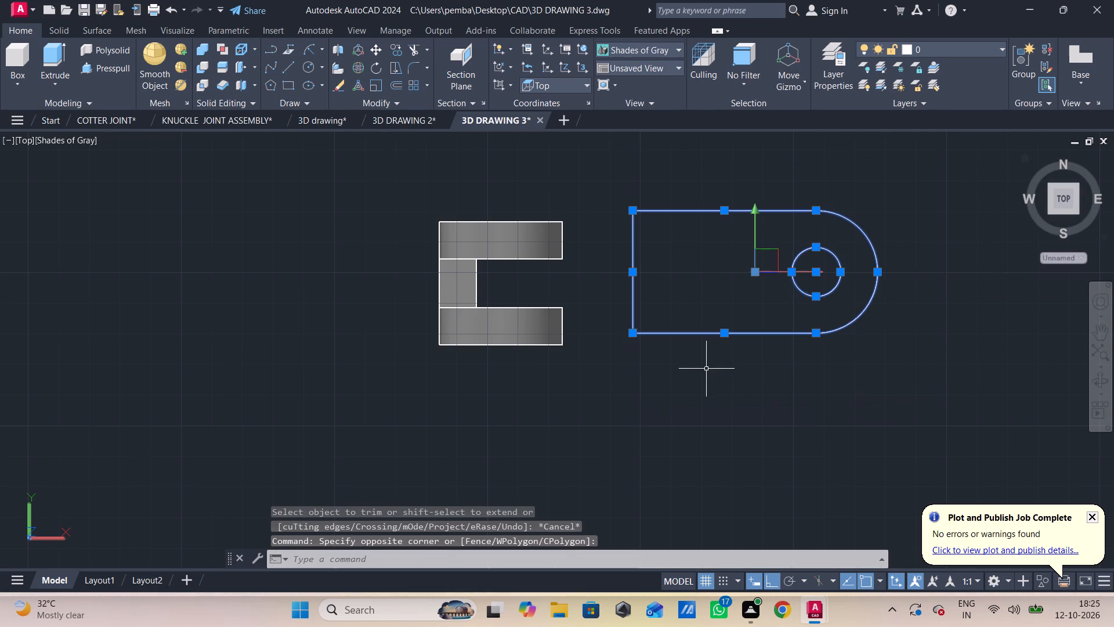
pyautogui.press('j')
pyautogui.press('Return')
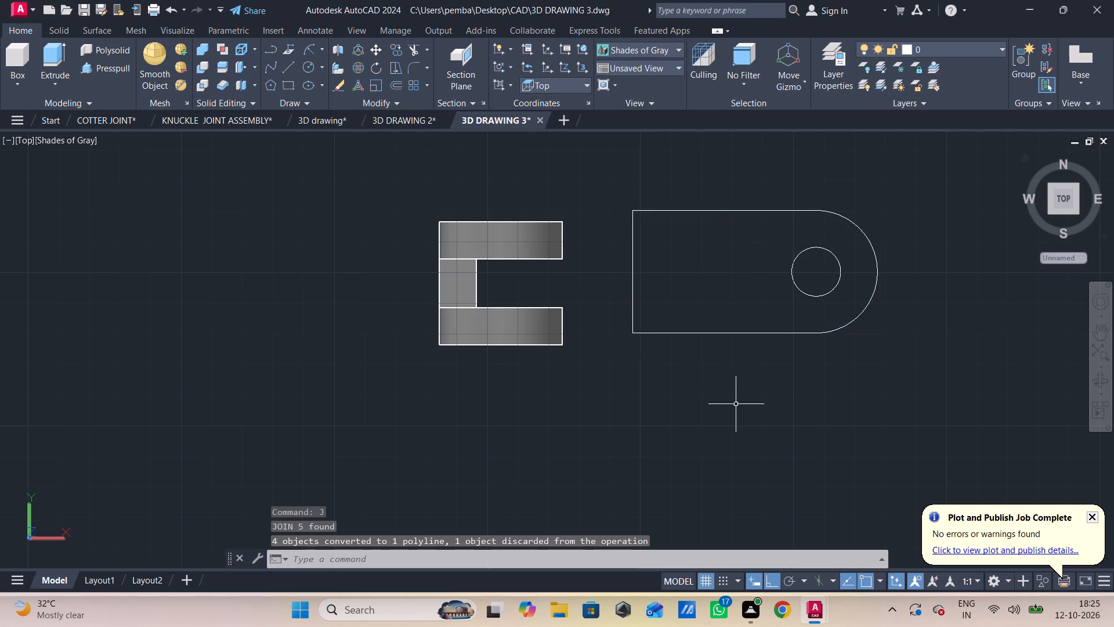
# Presspull the area between the outline and the hole circle to a height of 12.
pyautogui.click(90, 70)
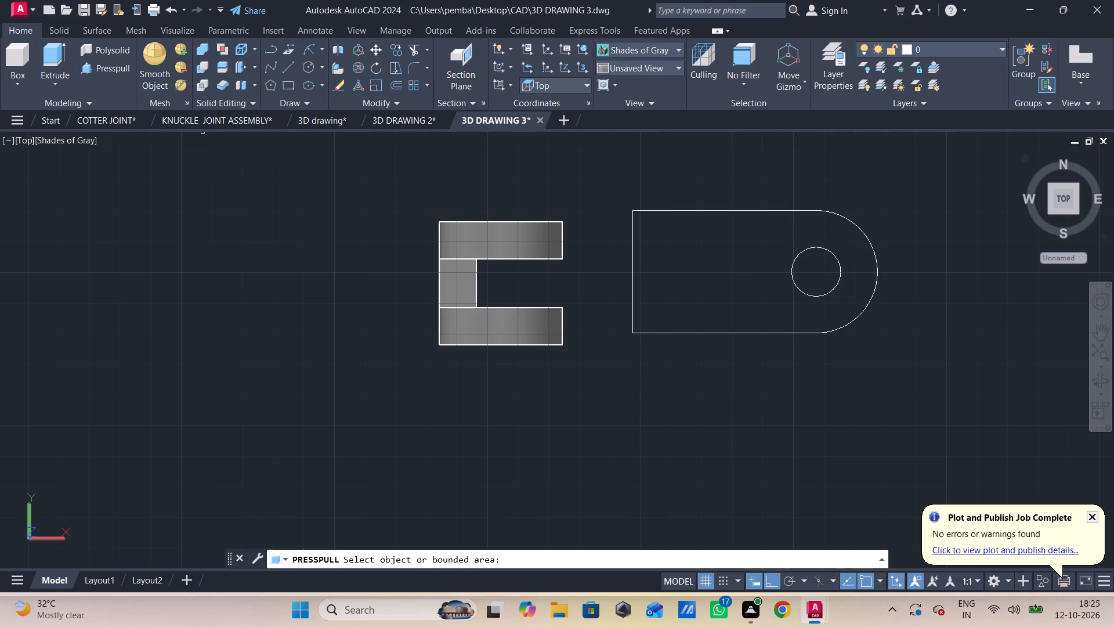
pyautogui.click(742, 299)
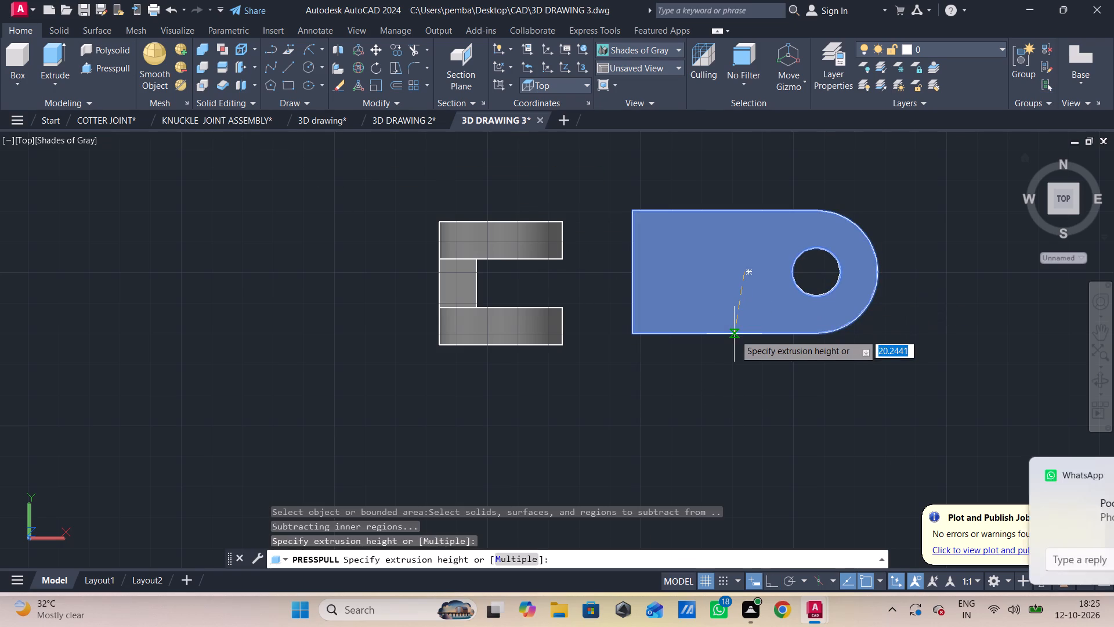
pyautogui.keyDown('shift'); pyautogui.moveTo(759, 265); pyautogui.dragTo(768, 231, button='middle'); pyautogui.keyUp('shift')
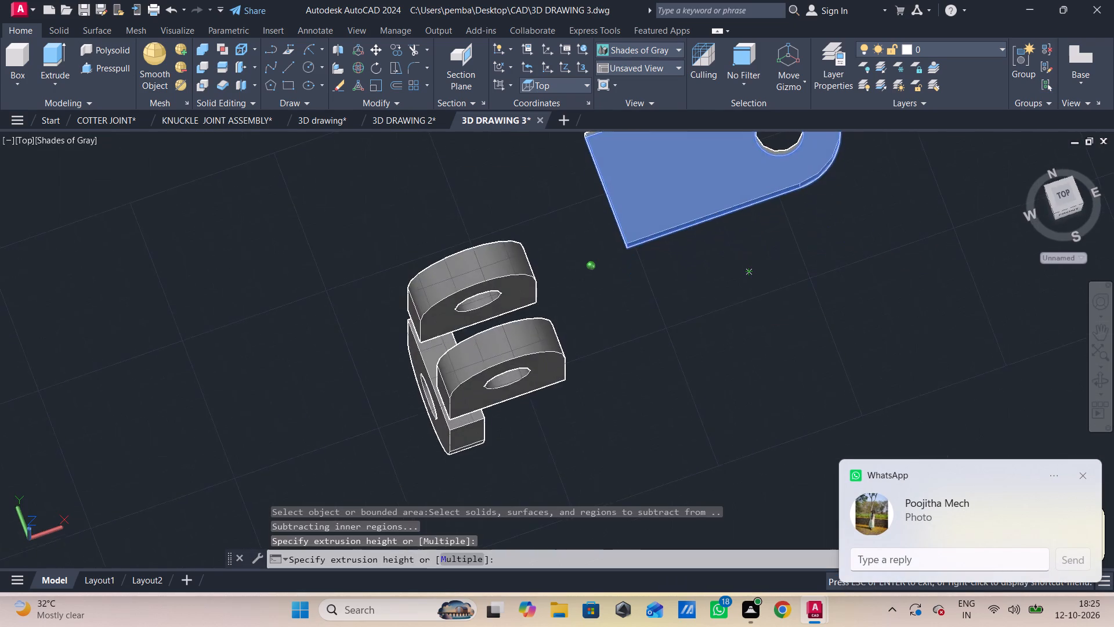
pyautogui.keyDown('shift'); pyautogui.moveTo(768, 231); pyautogui.dragTo(755, 218, button='middle'); pyautogui.keyUp('shift')
pyautogui.scroll(-1, 744, 200)
pyautogui.moveTo(744, 200); pyautogui.dragTo(704, 250, button='middle')
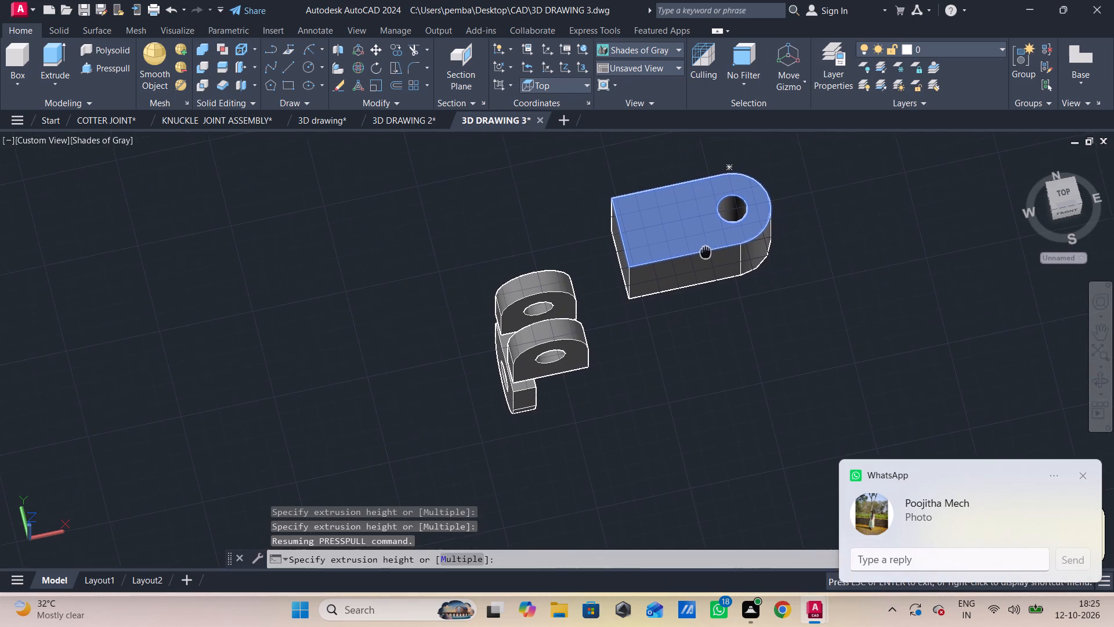
pyautogui.moveTo(704, 250); pyautogui.dragTo(701, 252, button='middle')
pyautogui.write('12')
pyautogui.press('Return')
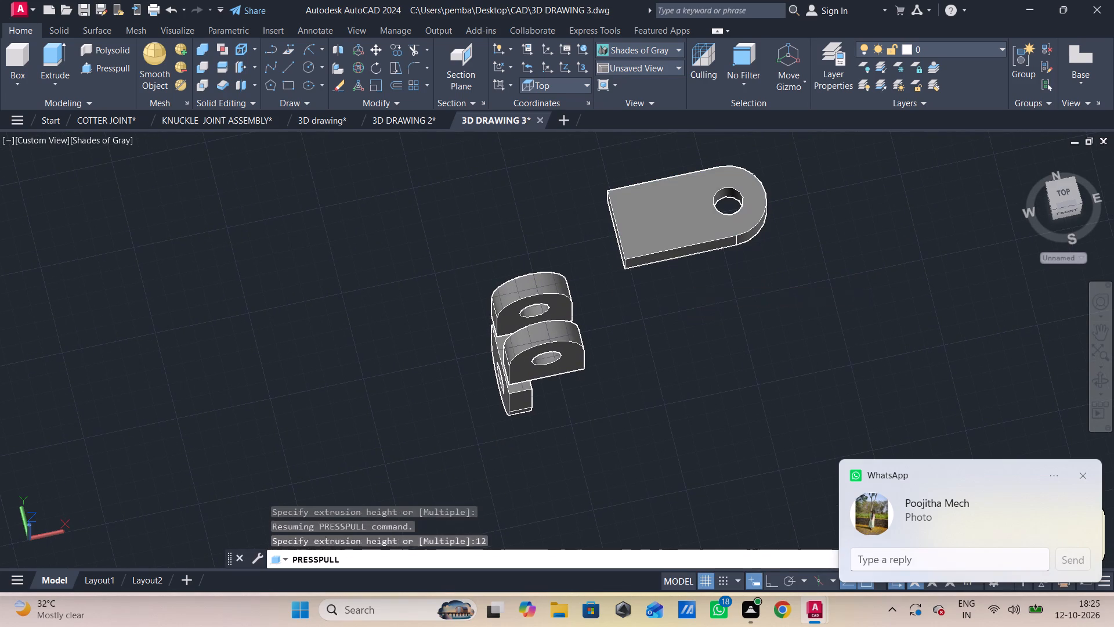
pyautogui.scroll(2, 679, 245)
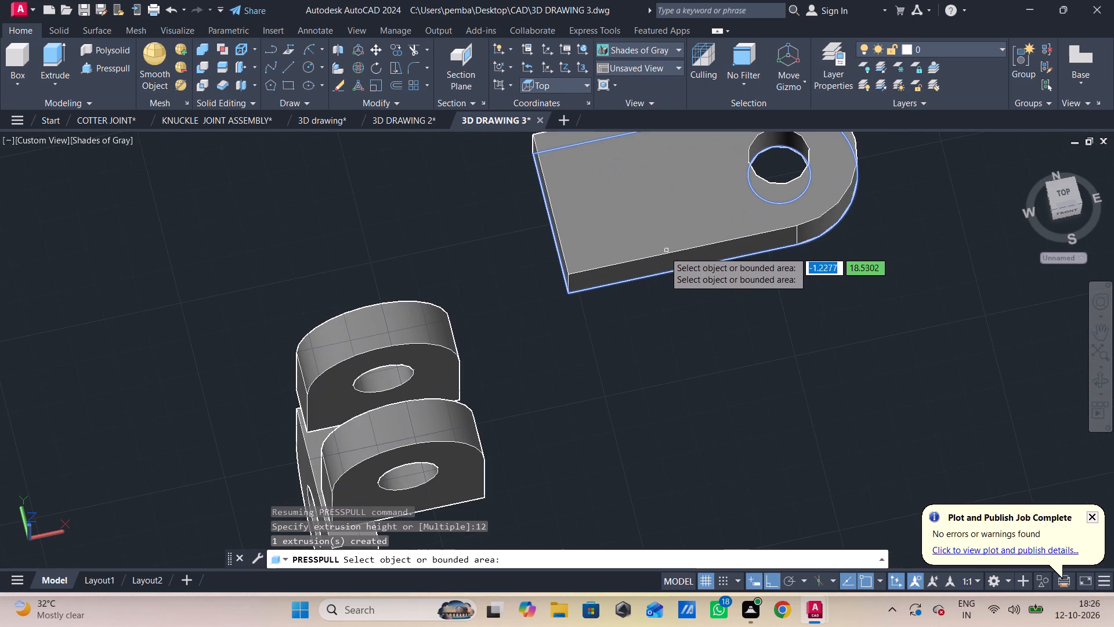
pyautogui.press('Escape')
# Move the new plate by its bottom front corner onto the top front corner of the lower lug, beneath the upright lugs.
pyautogui.click(604, 269)
pyautogui.press('m')
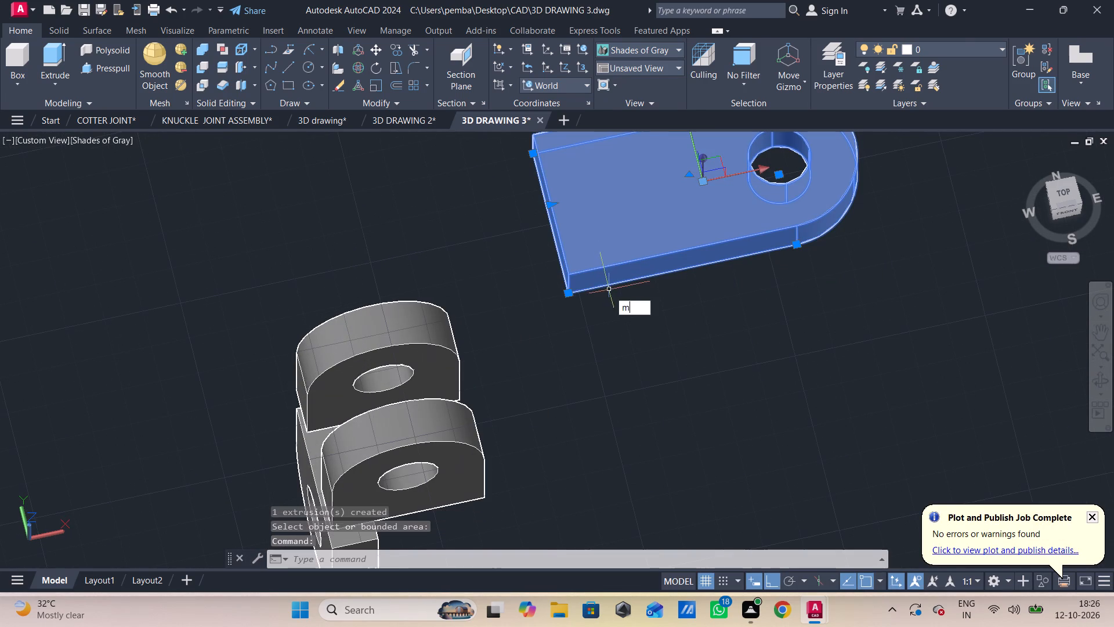
pyautogui.press('space')
pyautogui.click(567, 290)
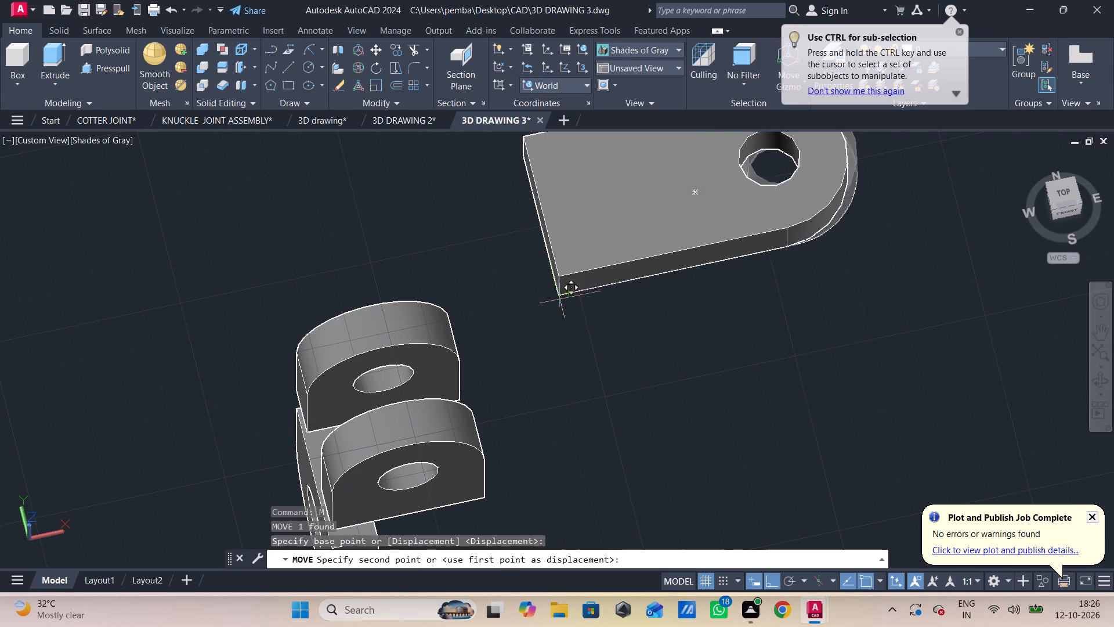
pyautogui.moveTo(370, 454); pyautogui.dragTo(370, 290, button='middle')
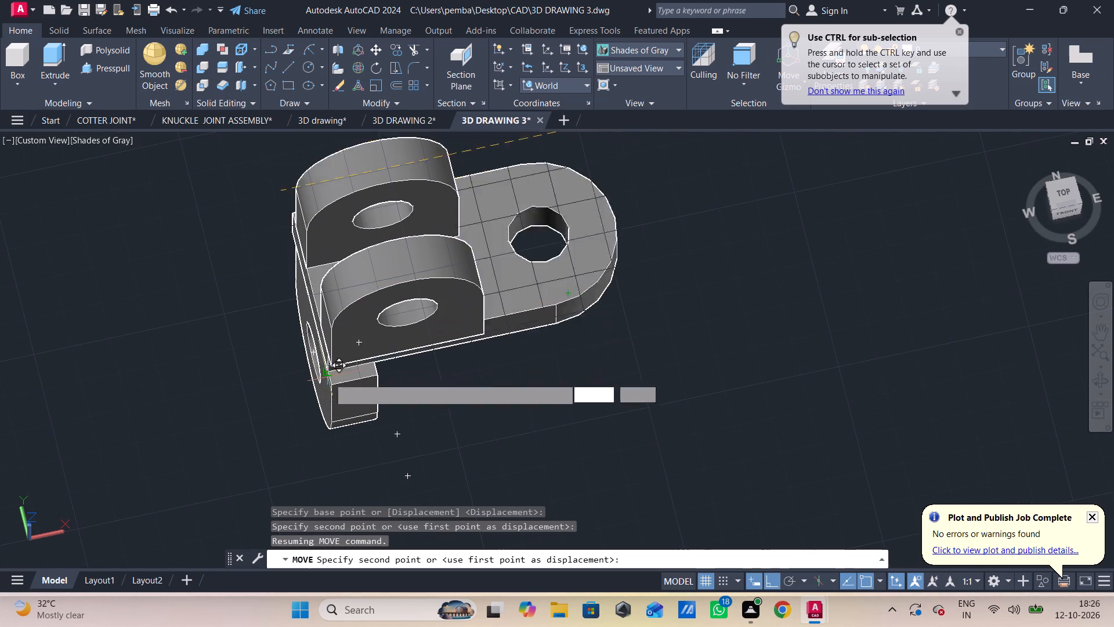
pyautogui.scroll(1, 343, 406)
pyautogui.keyDown('shift'); pyautogui.moveTo(343, 419); pyautogui.dragTo(342, 336, button='middle'); pyautogui.keyUp('shift')
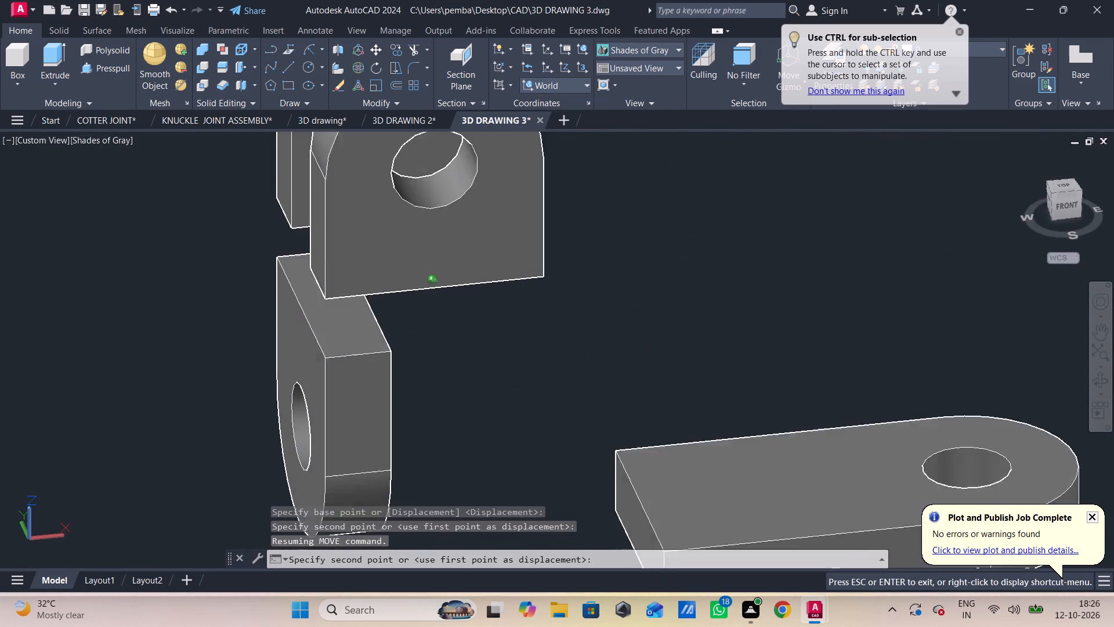
pyautogui.keyDown('shift'); pyautogui.moveTo(342, 336); pyautogui.dragTo(342, 327, button='middle'); pyautogui.keyUp('shift')
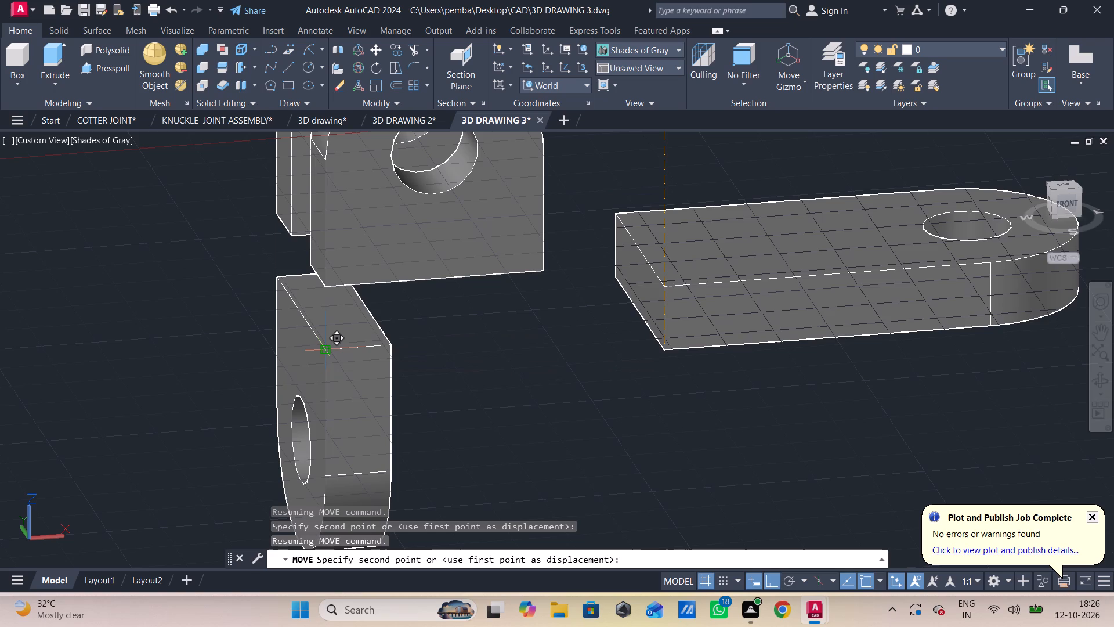
pyautogui.click(326, 349)
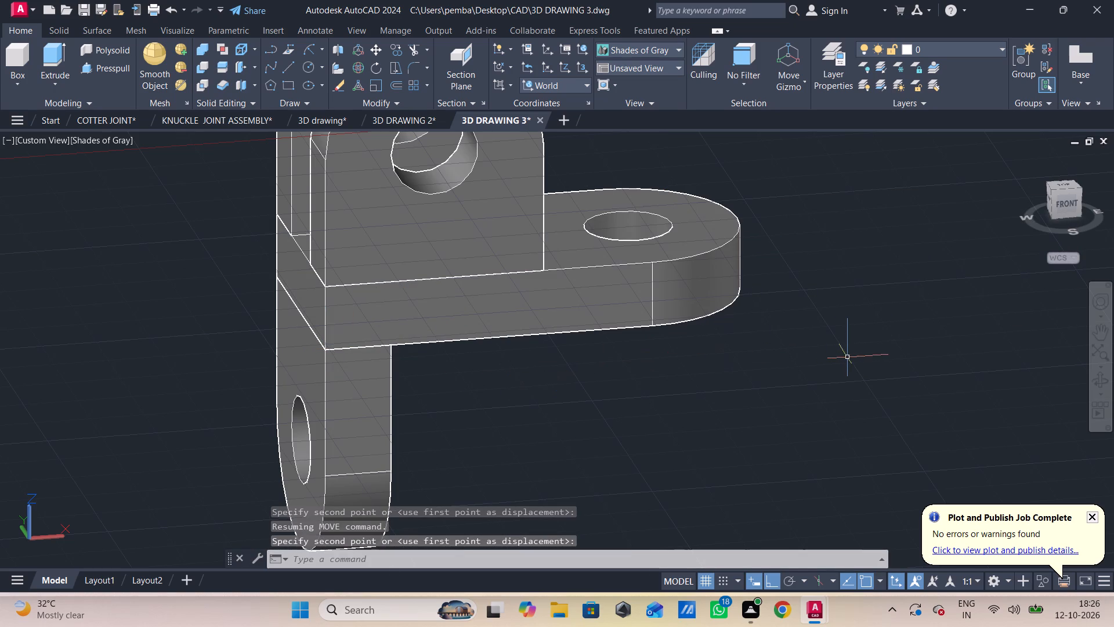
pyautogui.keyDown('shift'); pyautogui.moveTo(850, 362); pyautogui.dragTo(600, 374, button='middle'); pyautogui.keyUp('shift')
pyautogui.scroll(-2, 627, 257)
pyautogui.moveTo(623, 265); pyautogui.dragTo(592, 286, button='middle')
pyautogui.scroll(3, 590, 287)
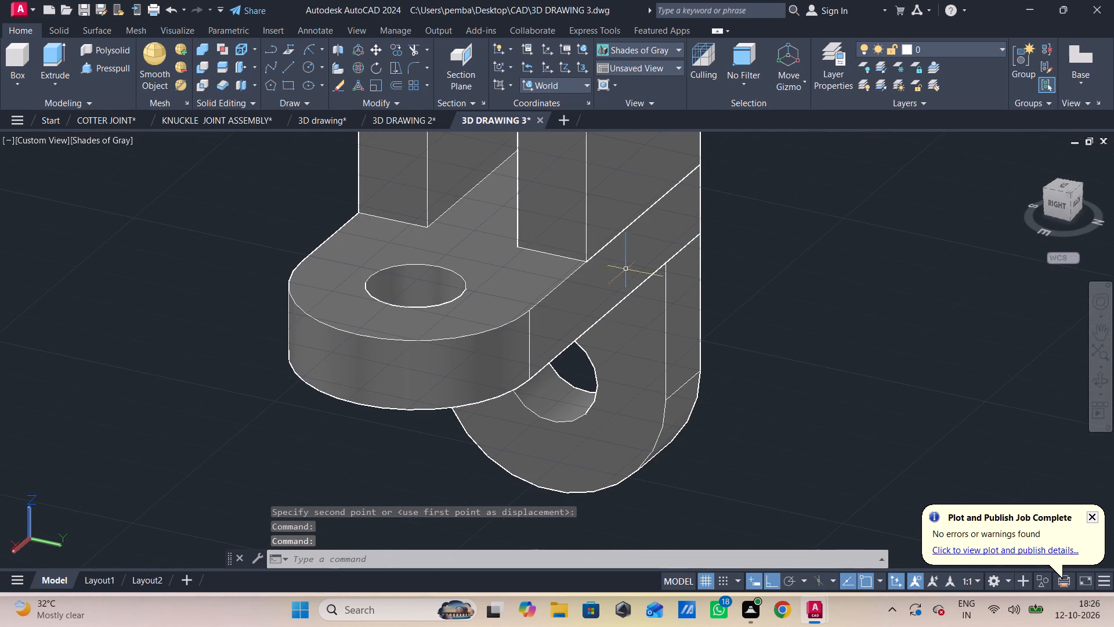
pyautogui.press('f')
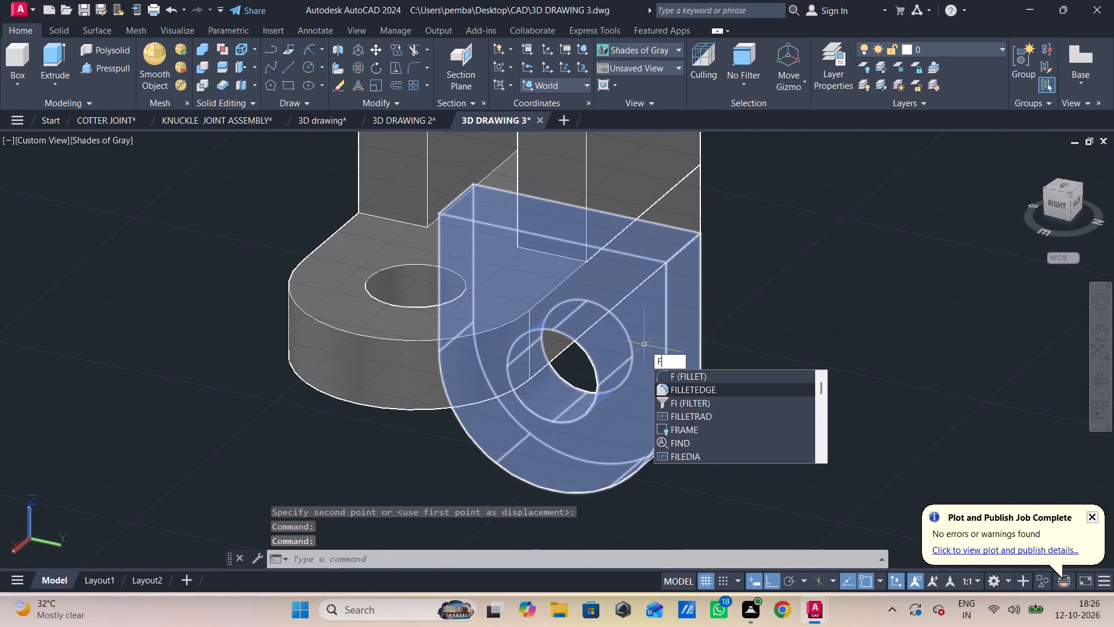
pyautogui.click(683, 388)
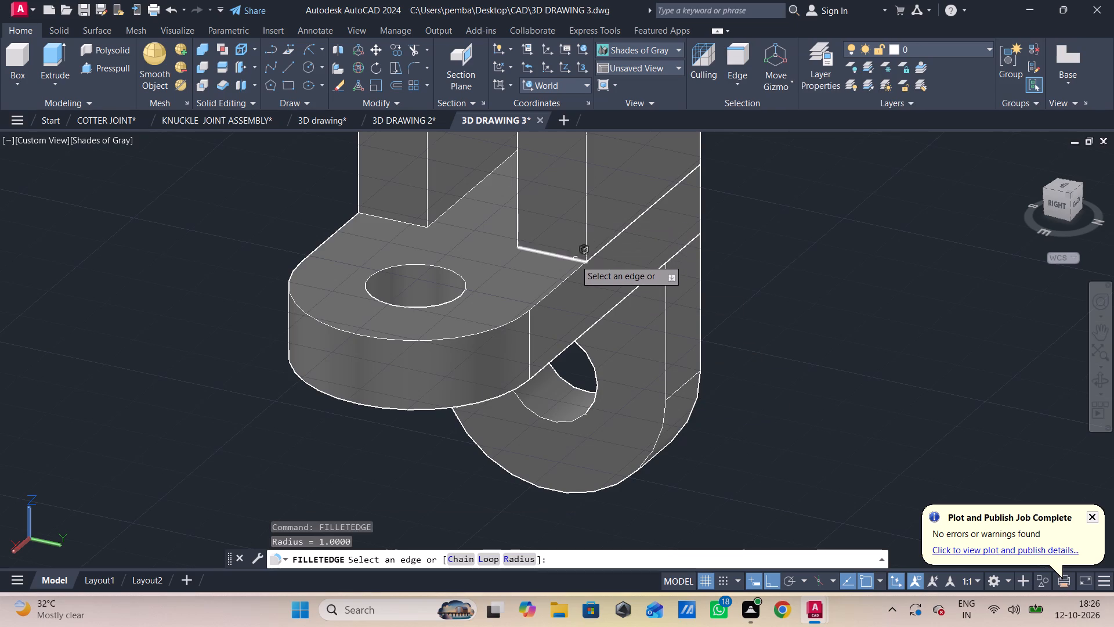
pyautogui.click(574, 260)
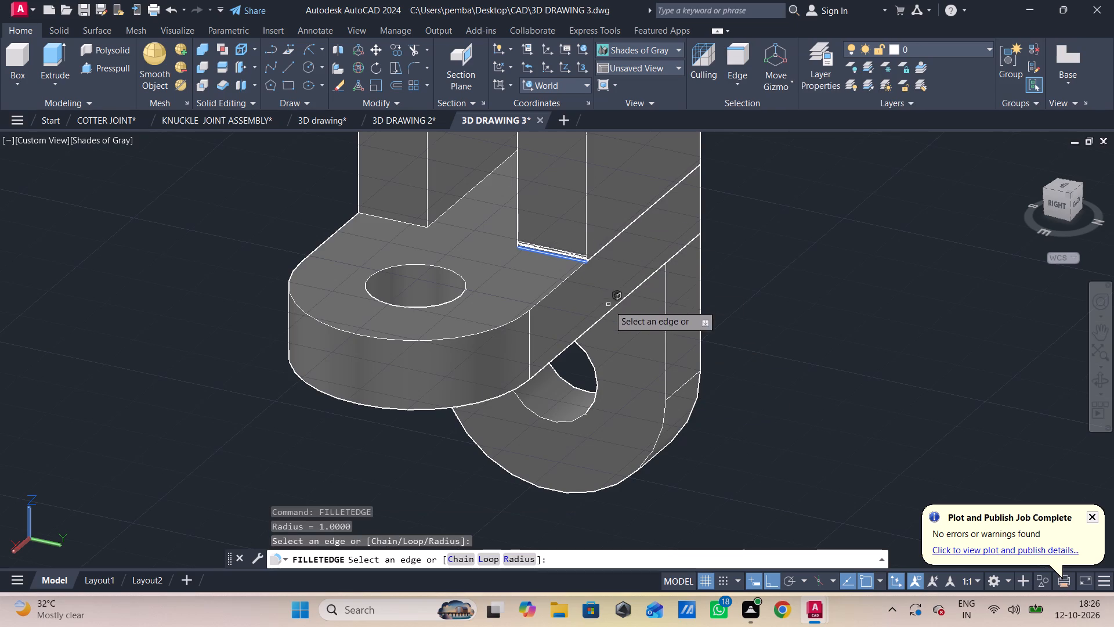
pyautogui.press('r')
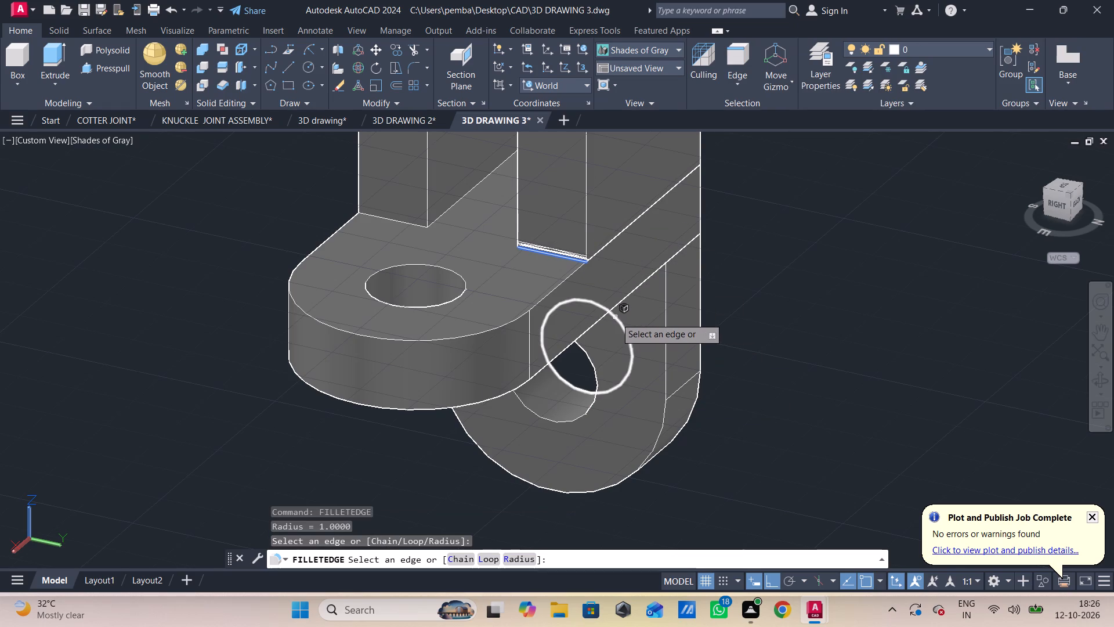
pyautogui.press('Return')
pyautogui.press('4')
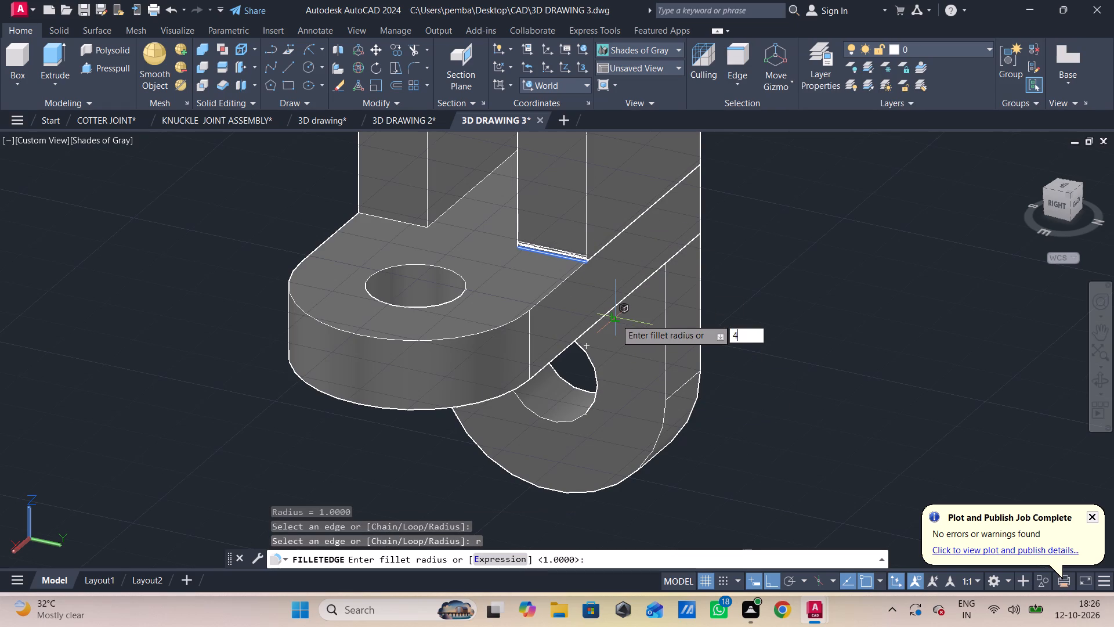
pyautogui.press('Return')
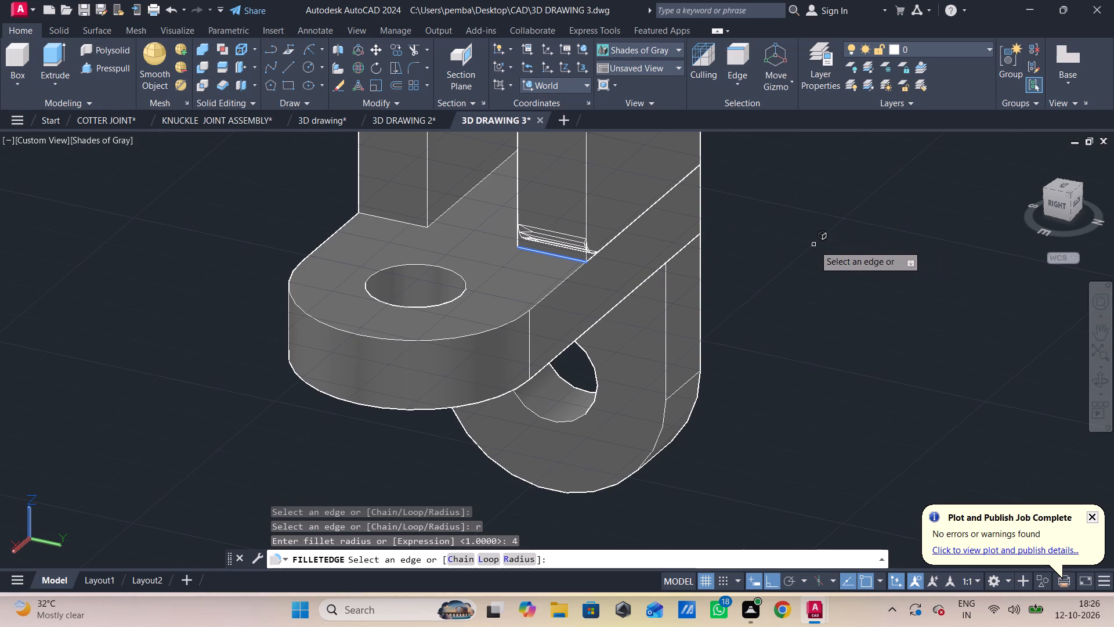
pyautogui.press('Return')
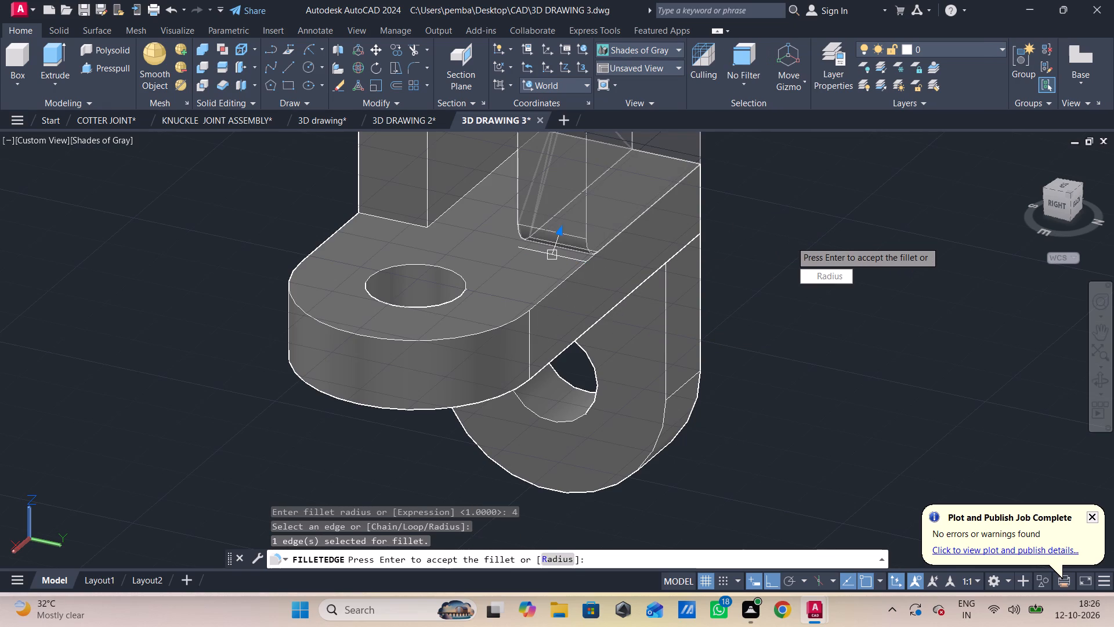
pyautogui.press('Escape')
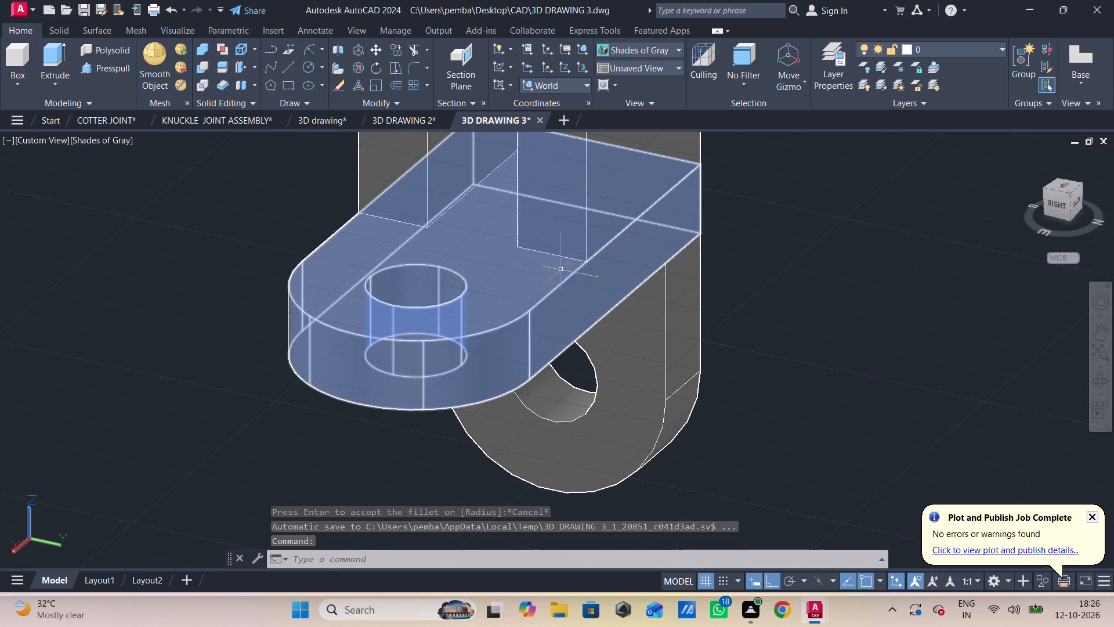
# Fillet the rear upright lug's bottom edge facing the plate hole with a radius of 1.
pyautogui.press('f')
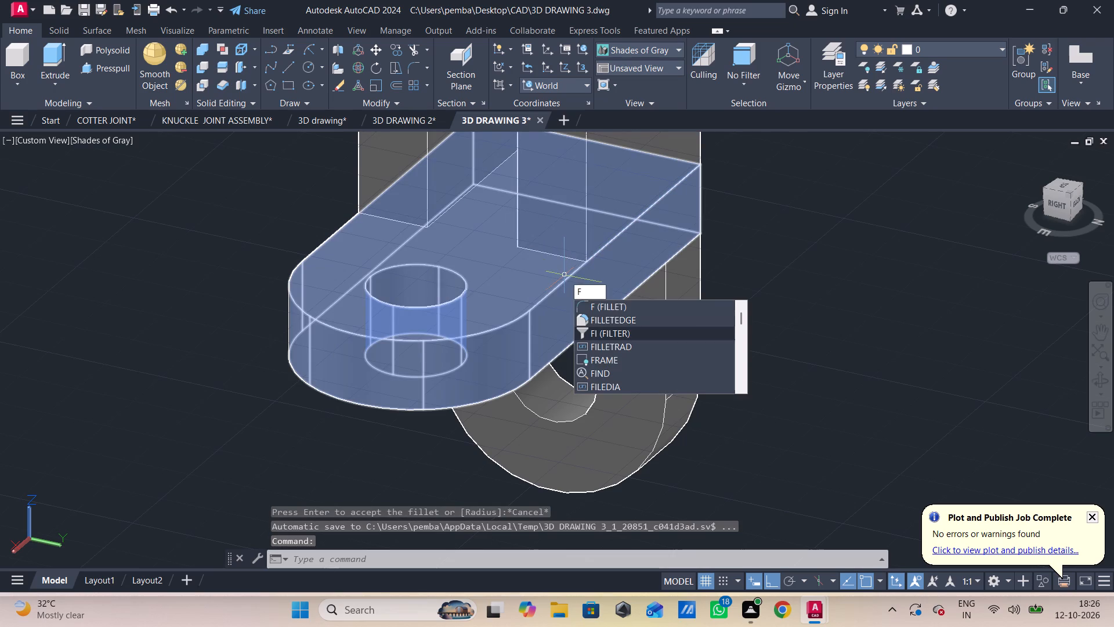
pyautogui.click(591, 319)
pyautogui.click(565, 258)
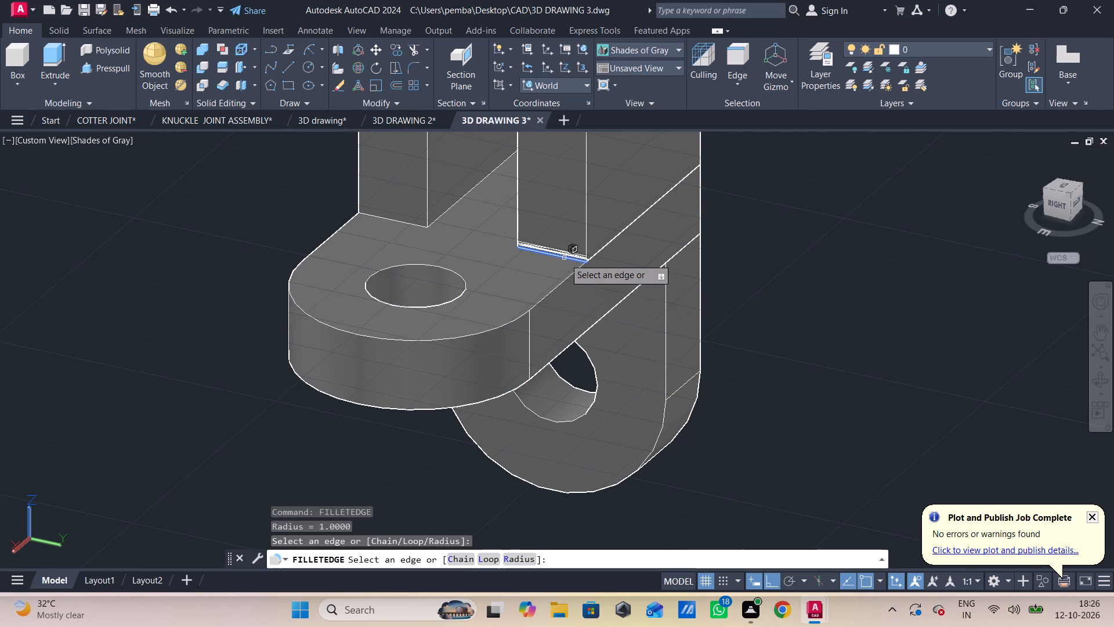
pyautogui.press('r')
pyautogui.press('Return')
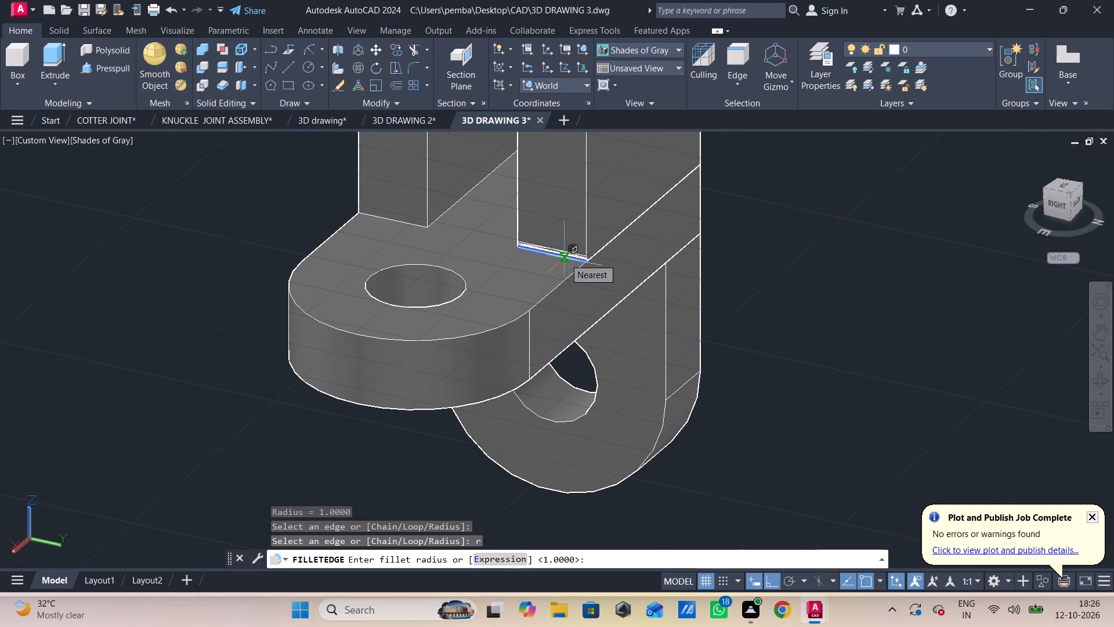
pyautogui.write('-4')
pyautogui.press('Return')
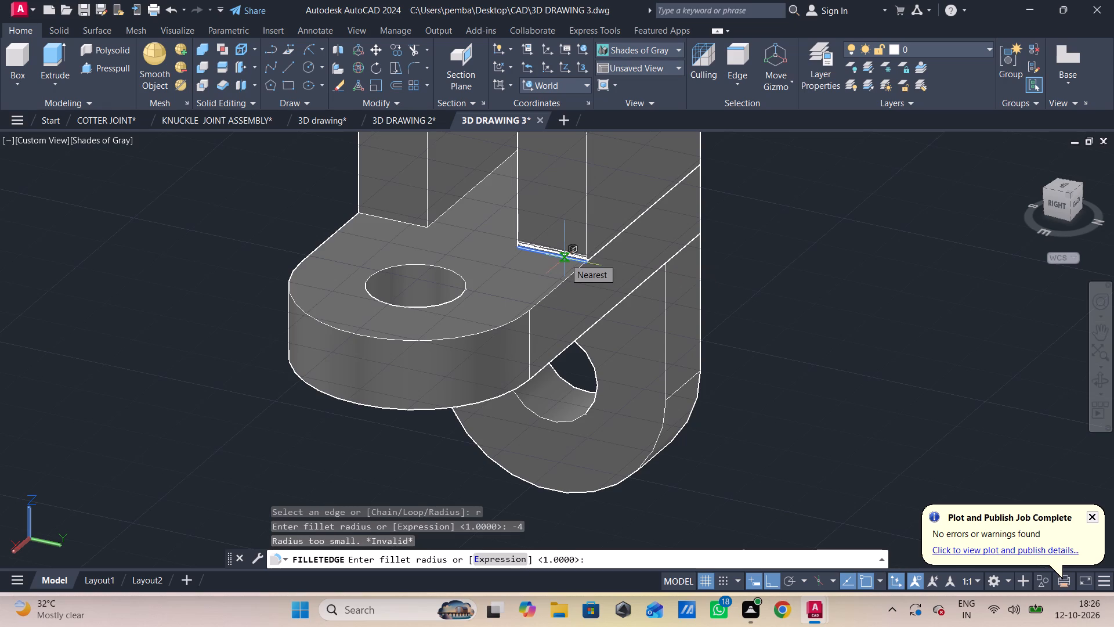
pyautogui.press('Return')
pyautogui.press('Return')
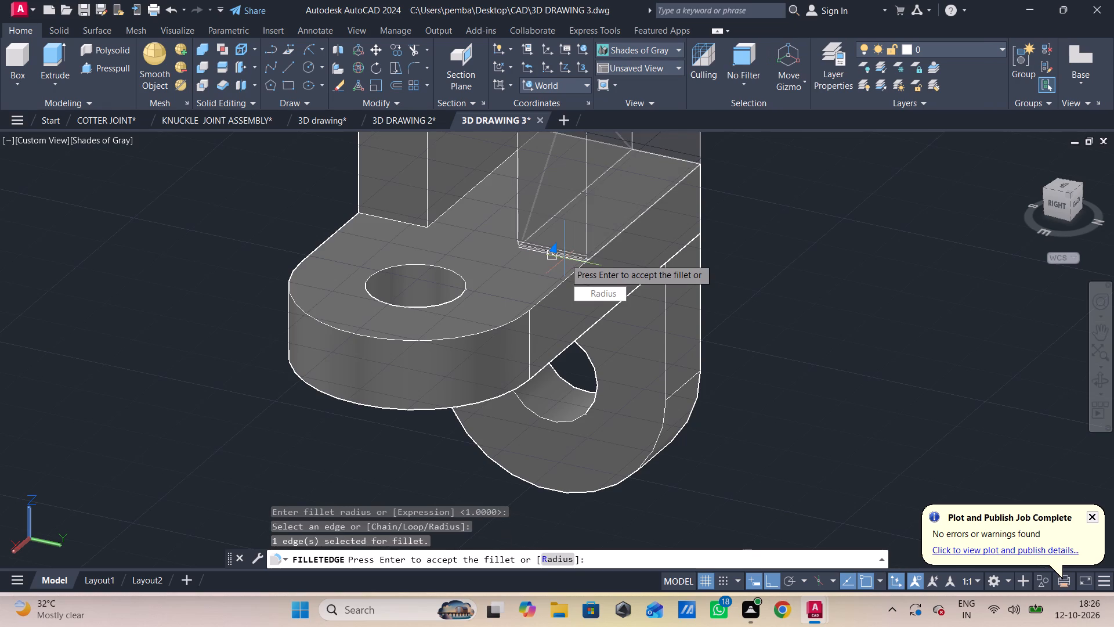
pyautogui.press('Return')
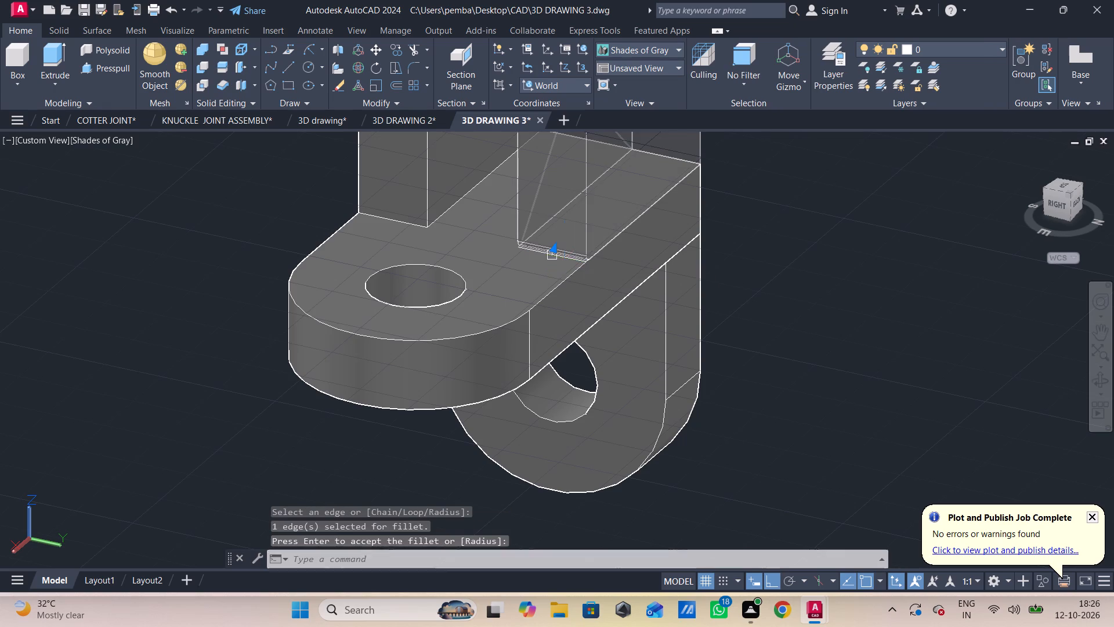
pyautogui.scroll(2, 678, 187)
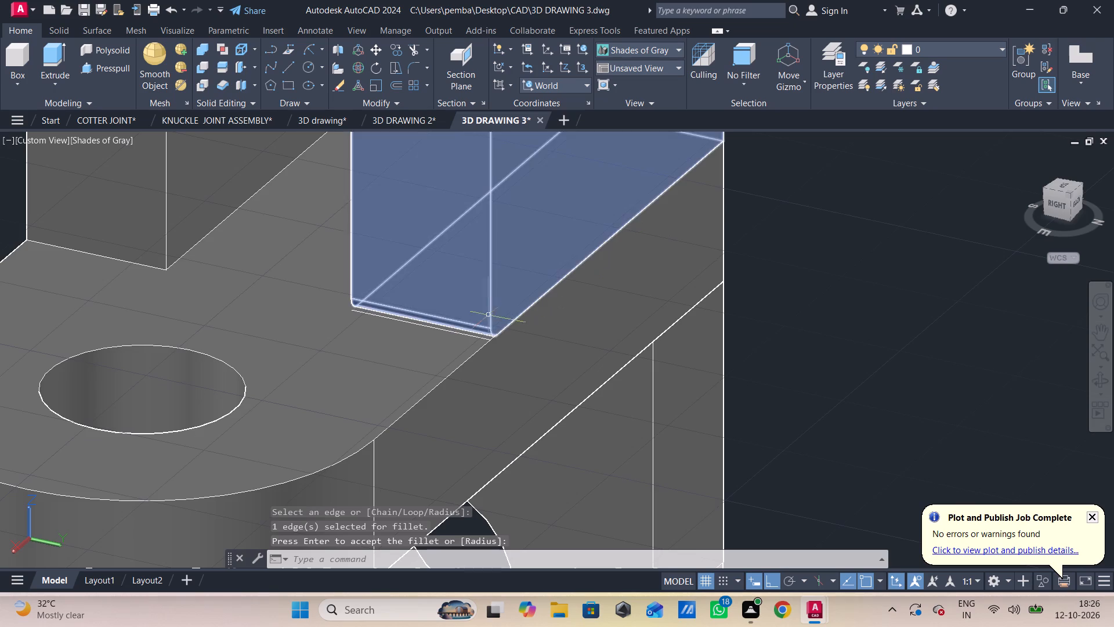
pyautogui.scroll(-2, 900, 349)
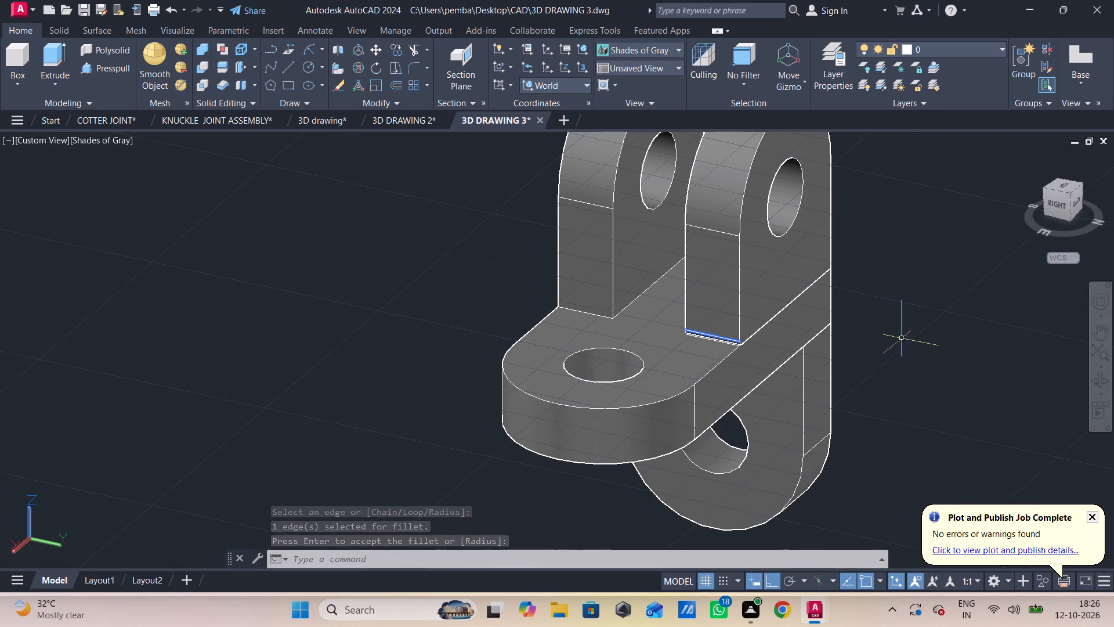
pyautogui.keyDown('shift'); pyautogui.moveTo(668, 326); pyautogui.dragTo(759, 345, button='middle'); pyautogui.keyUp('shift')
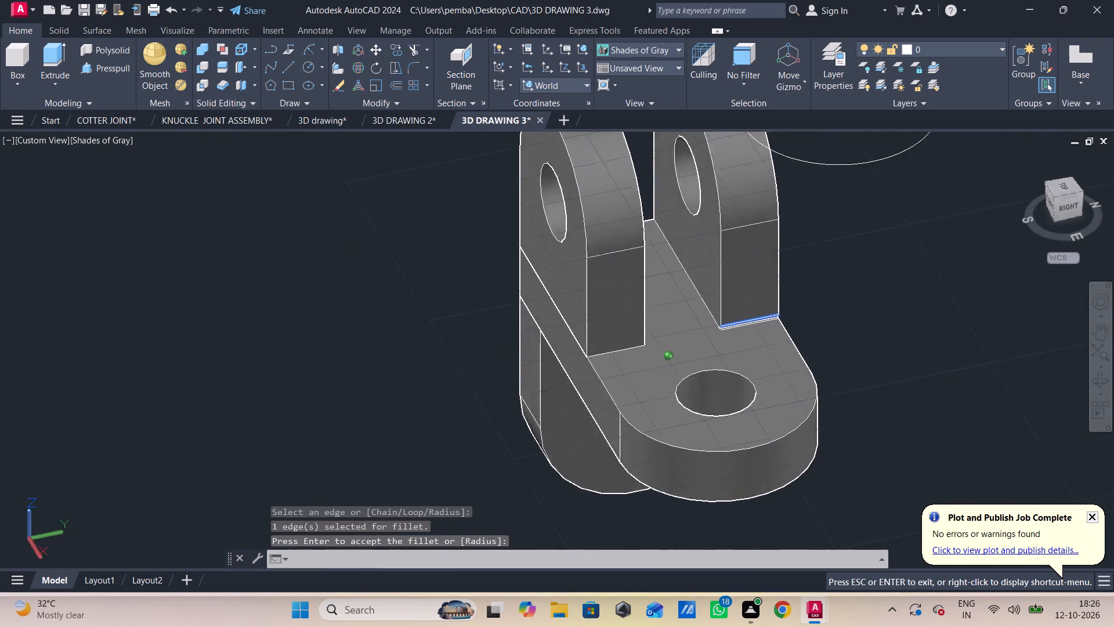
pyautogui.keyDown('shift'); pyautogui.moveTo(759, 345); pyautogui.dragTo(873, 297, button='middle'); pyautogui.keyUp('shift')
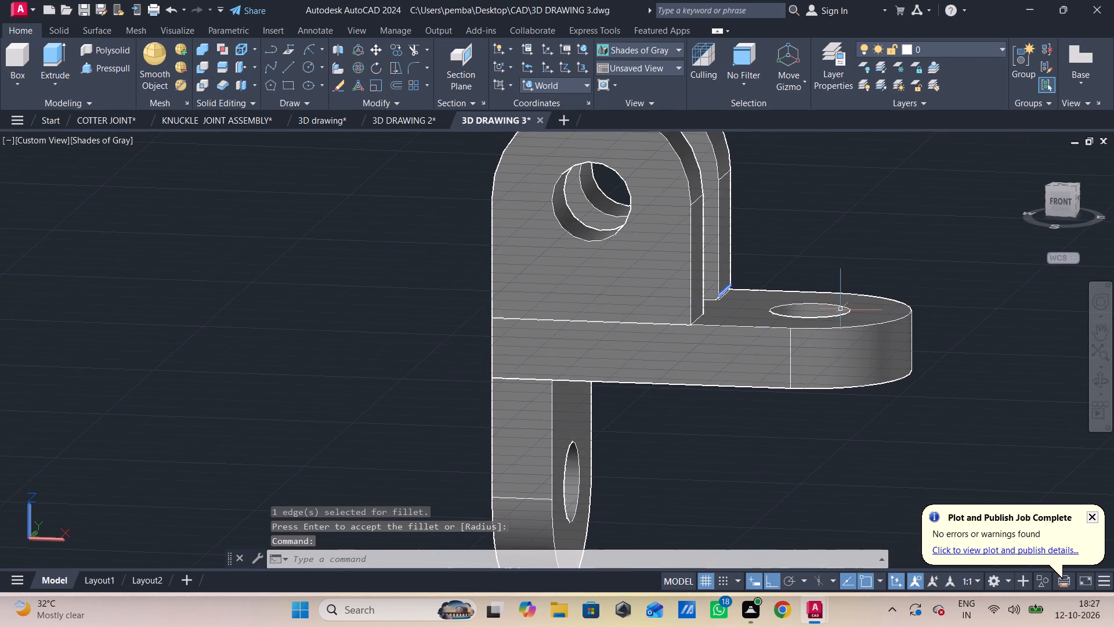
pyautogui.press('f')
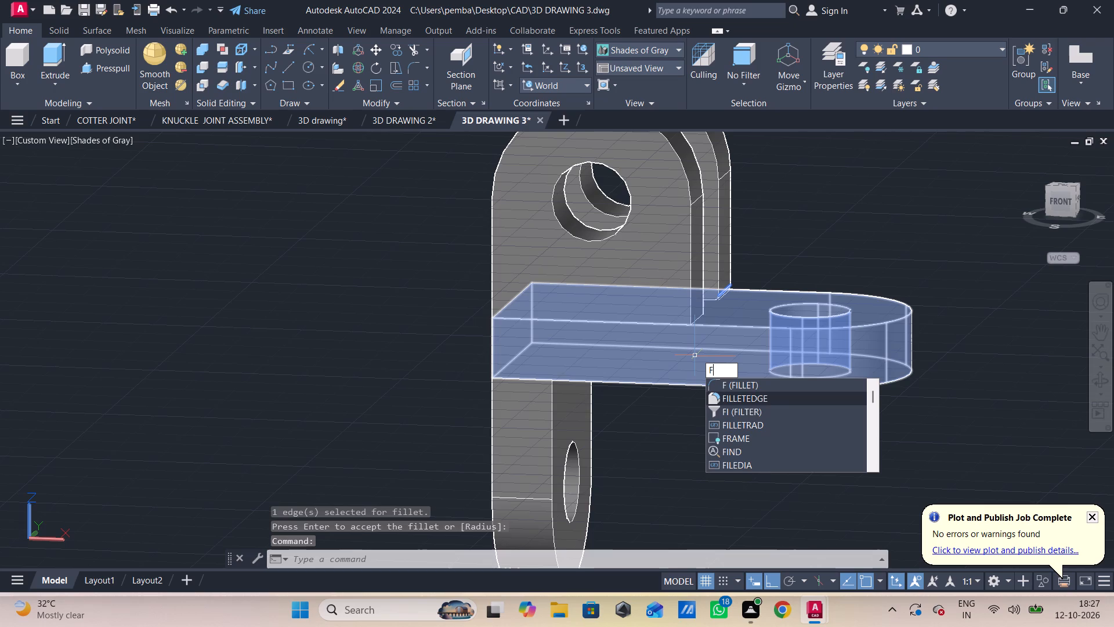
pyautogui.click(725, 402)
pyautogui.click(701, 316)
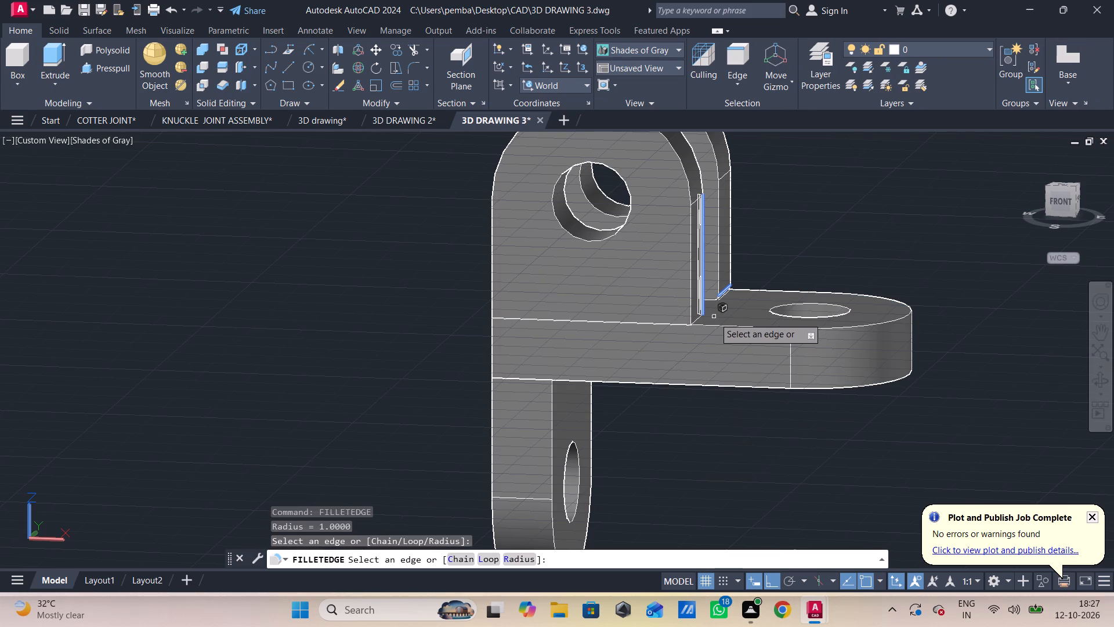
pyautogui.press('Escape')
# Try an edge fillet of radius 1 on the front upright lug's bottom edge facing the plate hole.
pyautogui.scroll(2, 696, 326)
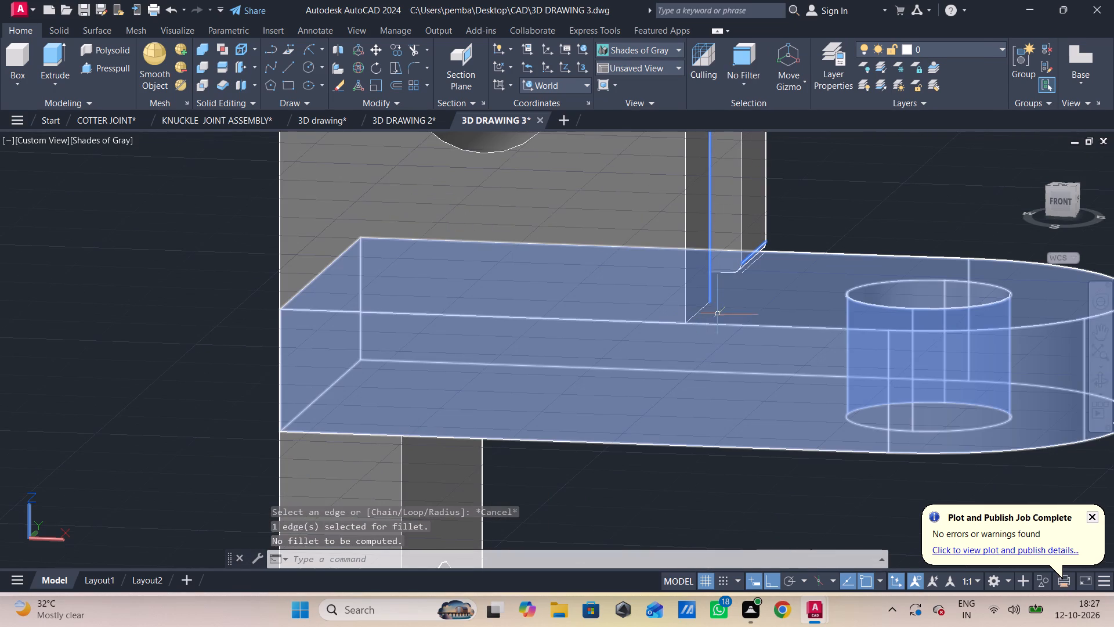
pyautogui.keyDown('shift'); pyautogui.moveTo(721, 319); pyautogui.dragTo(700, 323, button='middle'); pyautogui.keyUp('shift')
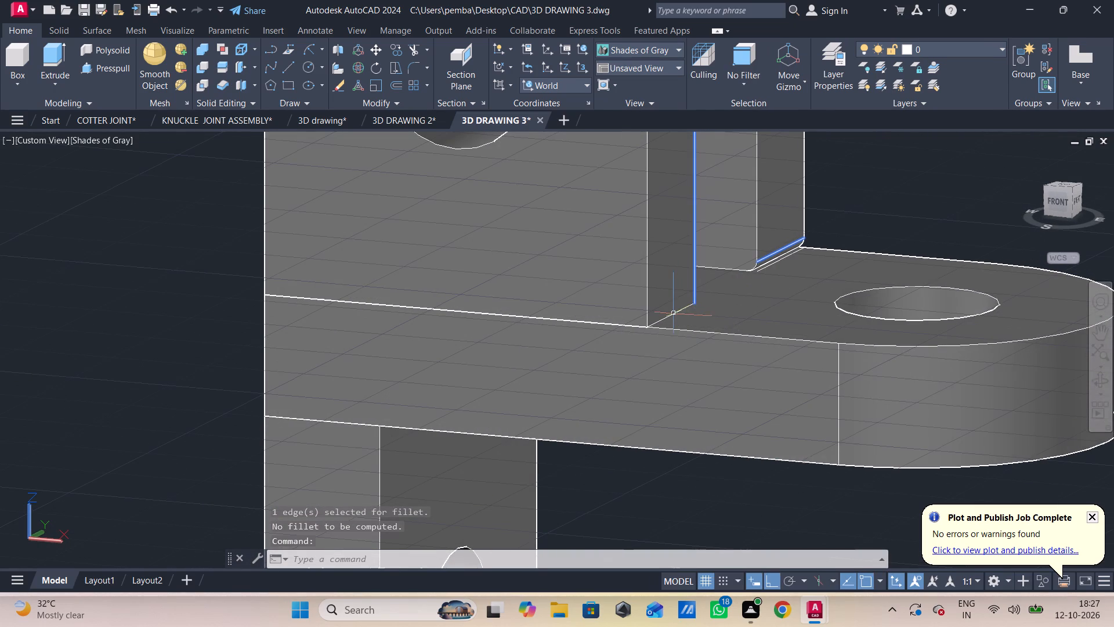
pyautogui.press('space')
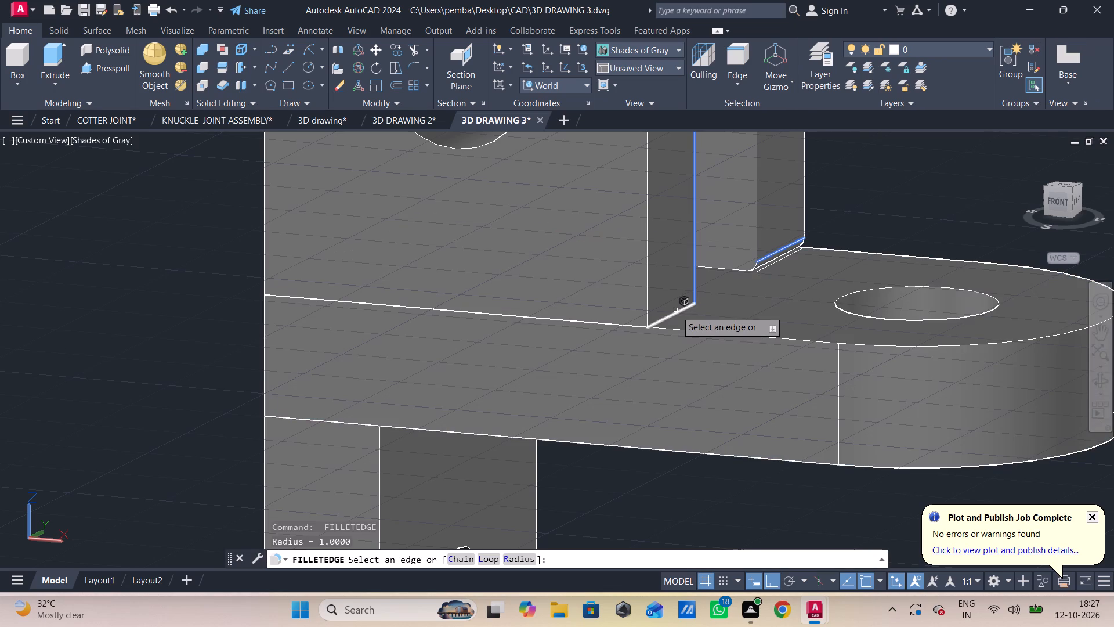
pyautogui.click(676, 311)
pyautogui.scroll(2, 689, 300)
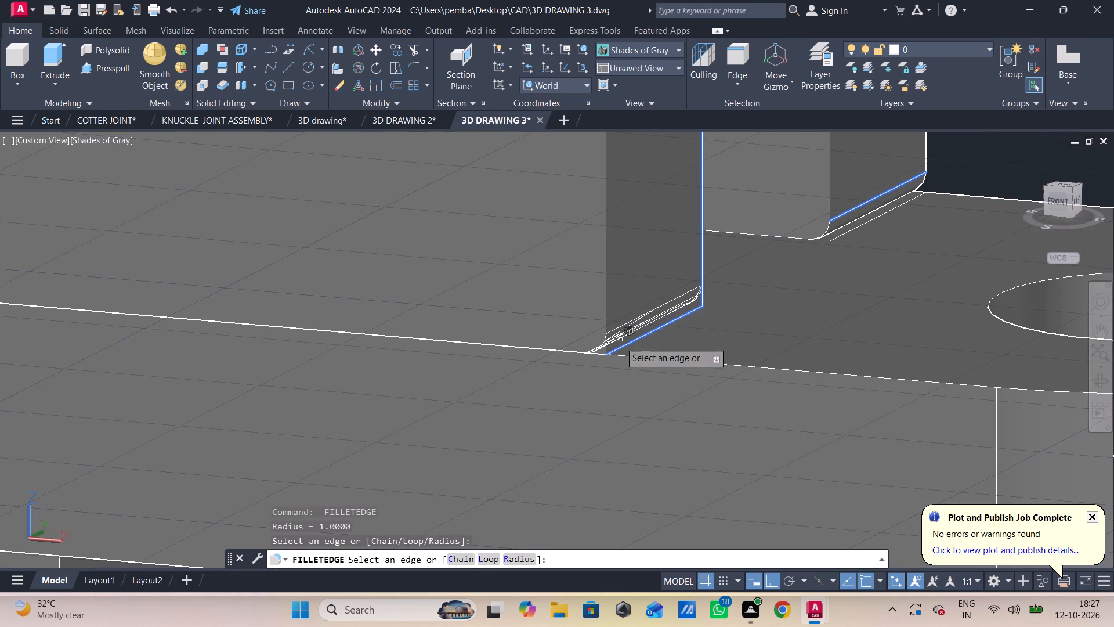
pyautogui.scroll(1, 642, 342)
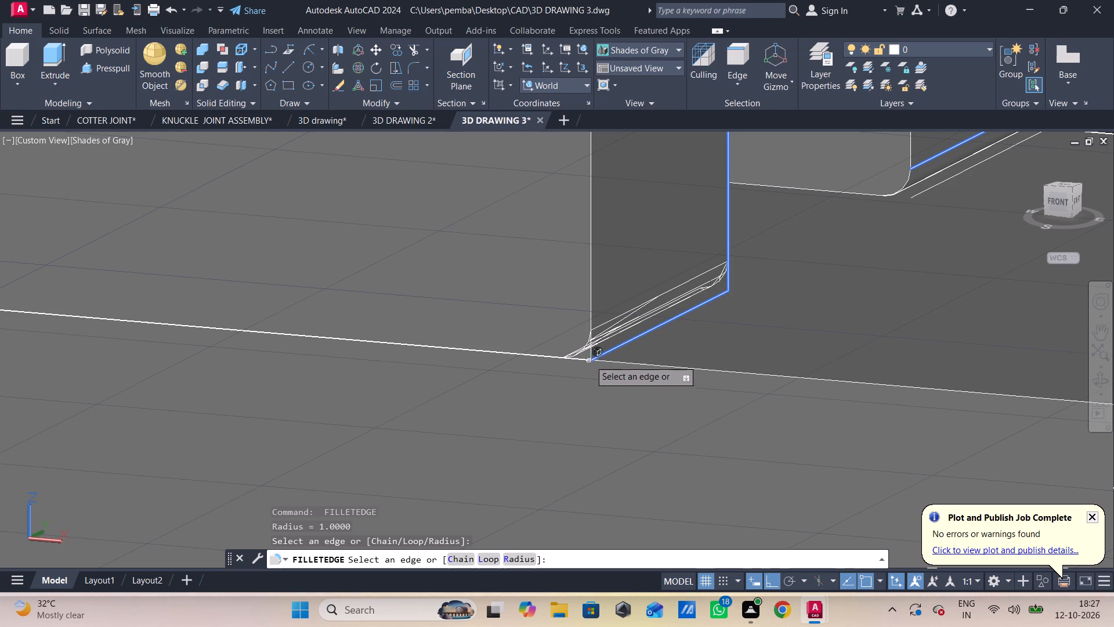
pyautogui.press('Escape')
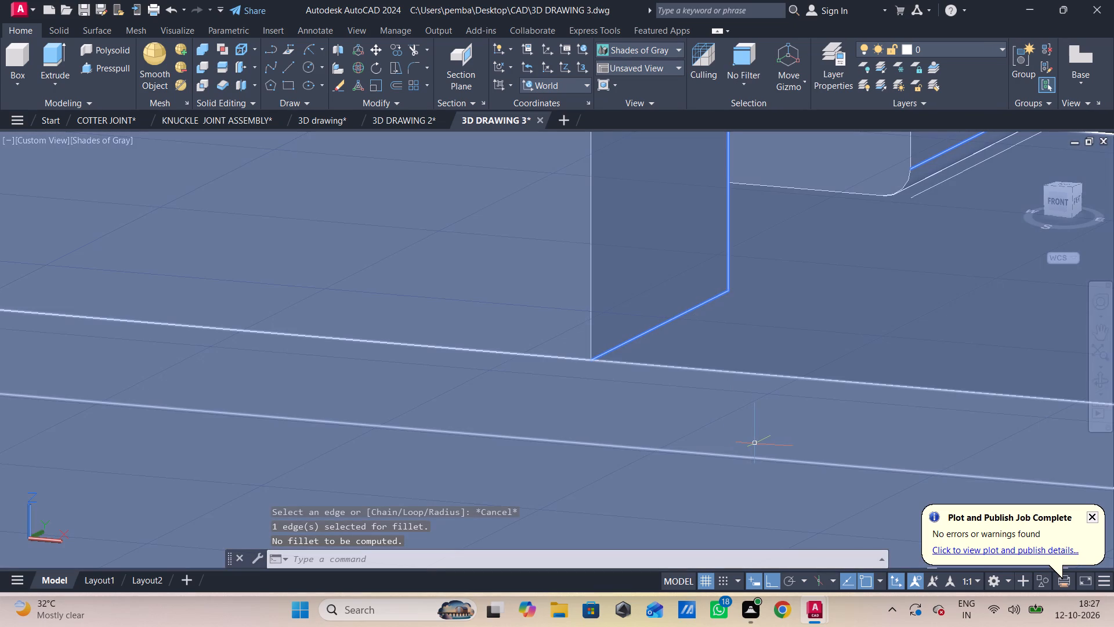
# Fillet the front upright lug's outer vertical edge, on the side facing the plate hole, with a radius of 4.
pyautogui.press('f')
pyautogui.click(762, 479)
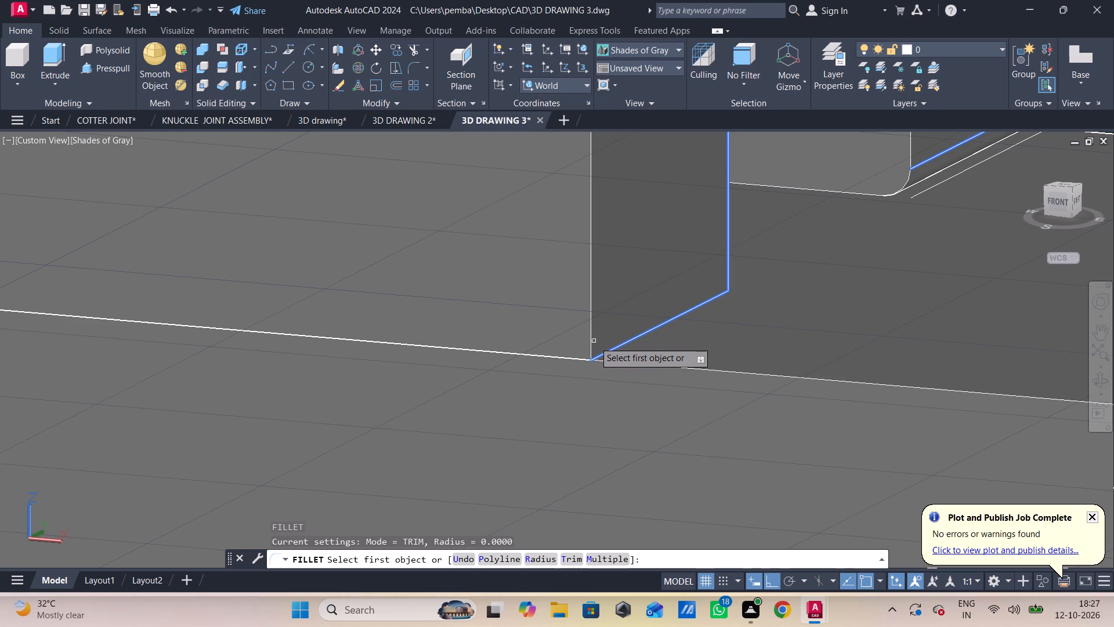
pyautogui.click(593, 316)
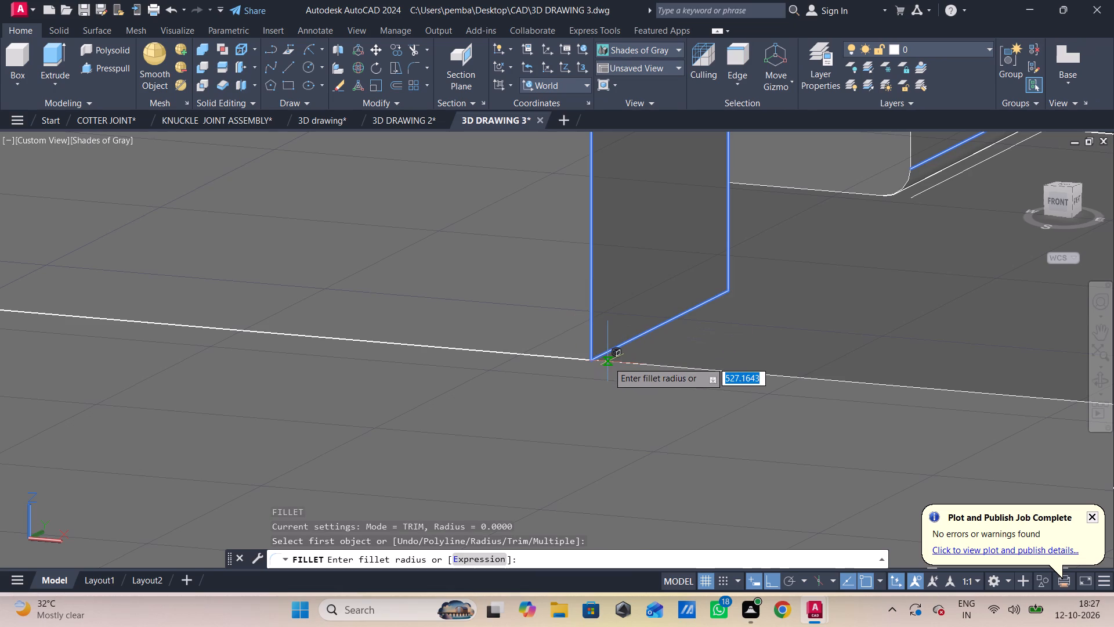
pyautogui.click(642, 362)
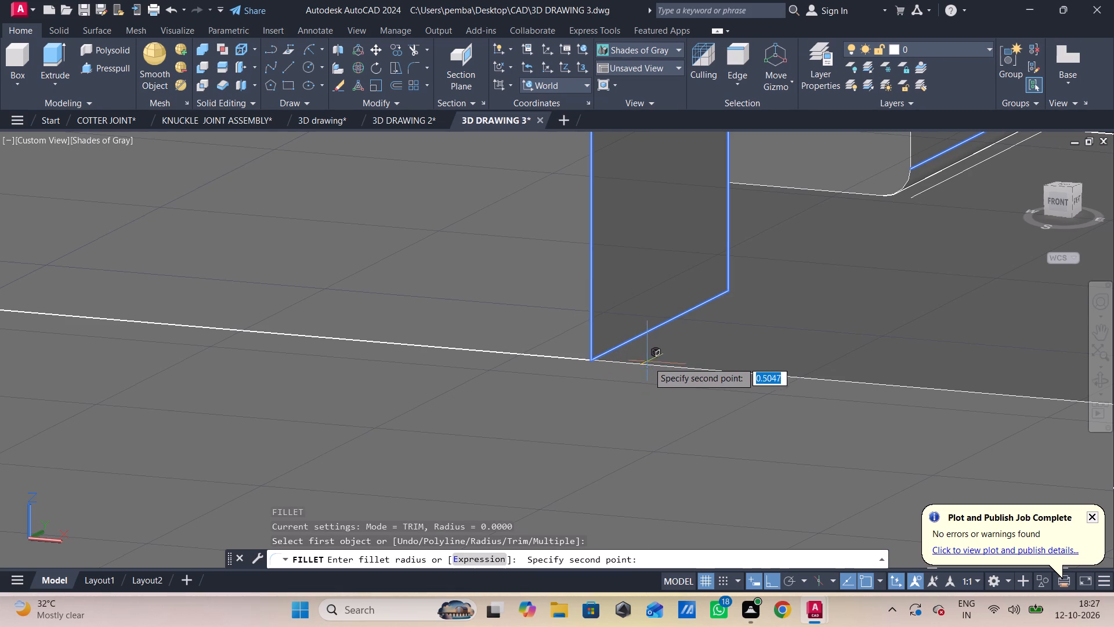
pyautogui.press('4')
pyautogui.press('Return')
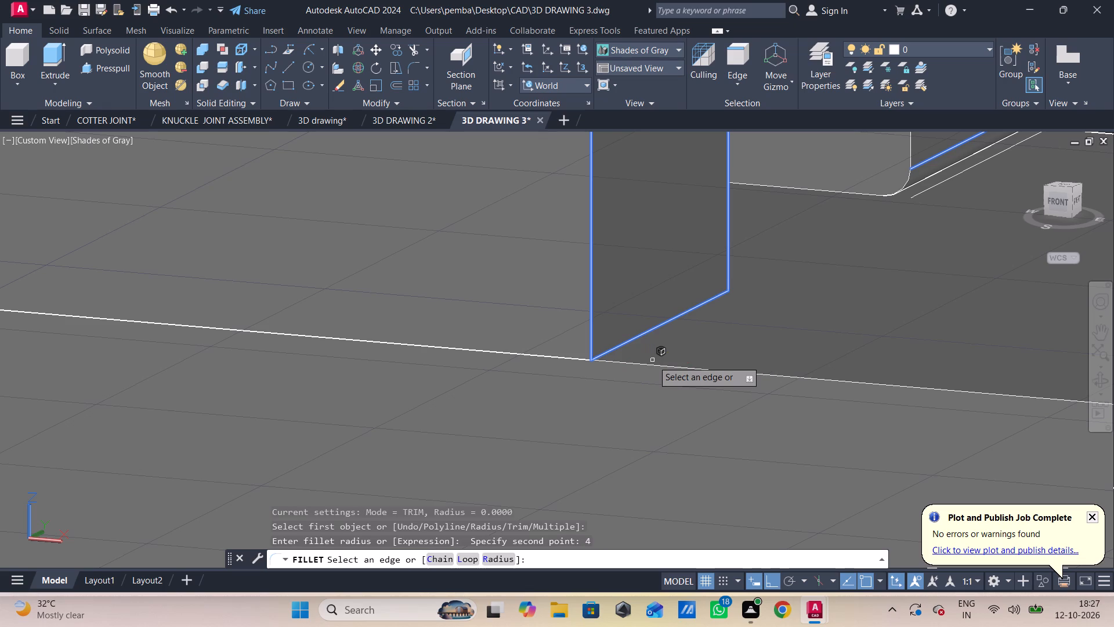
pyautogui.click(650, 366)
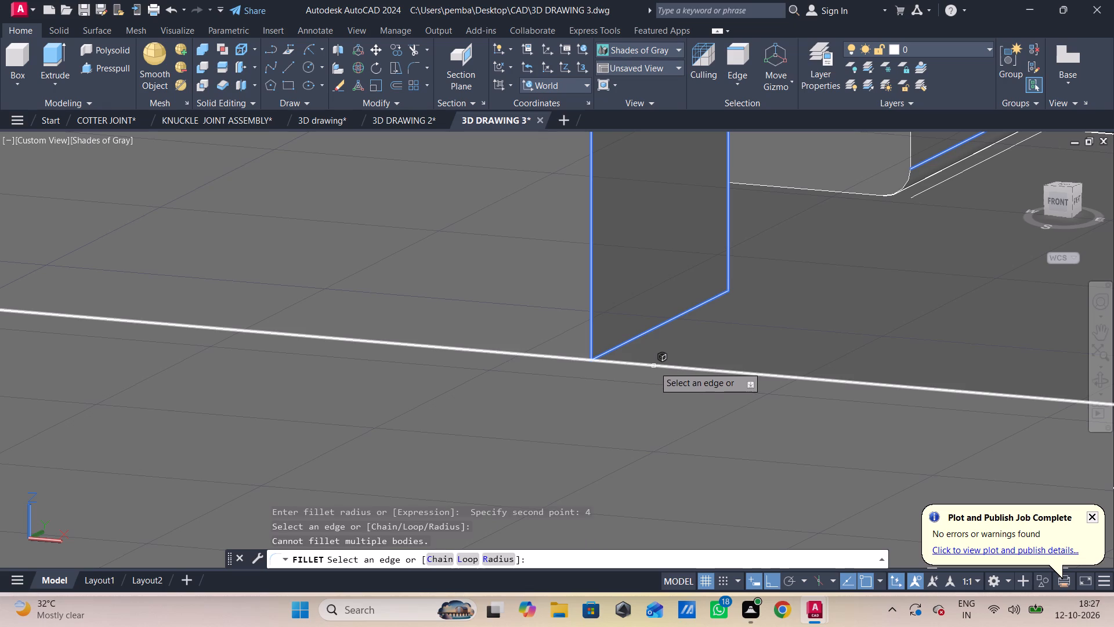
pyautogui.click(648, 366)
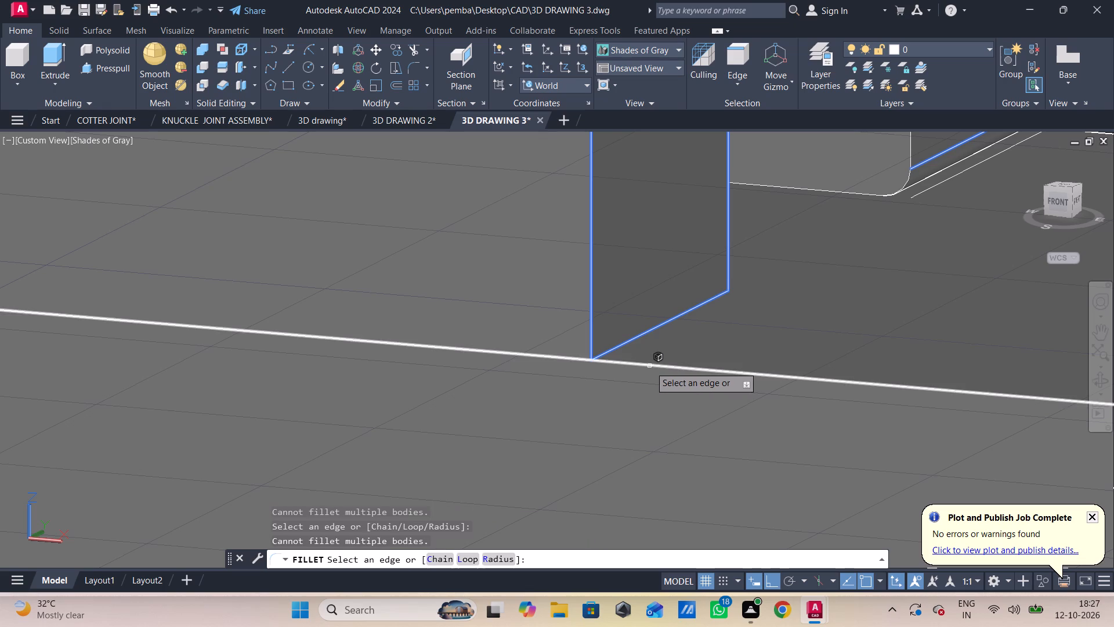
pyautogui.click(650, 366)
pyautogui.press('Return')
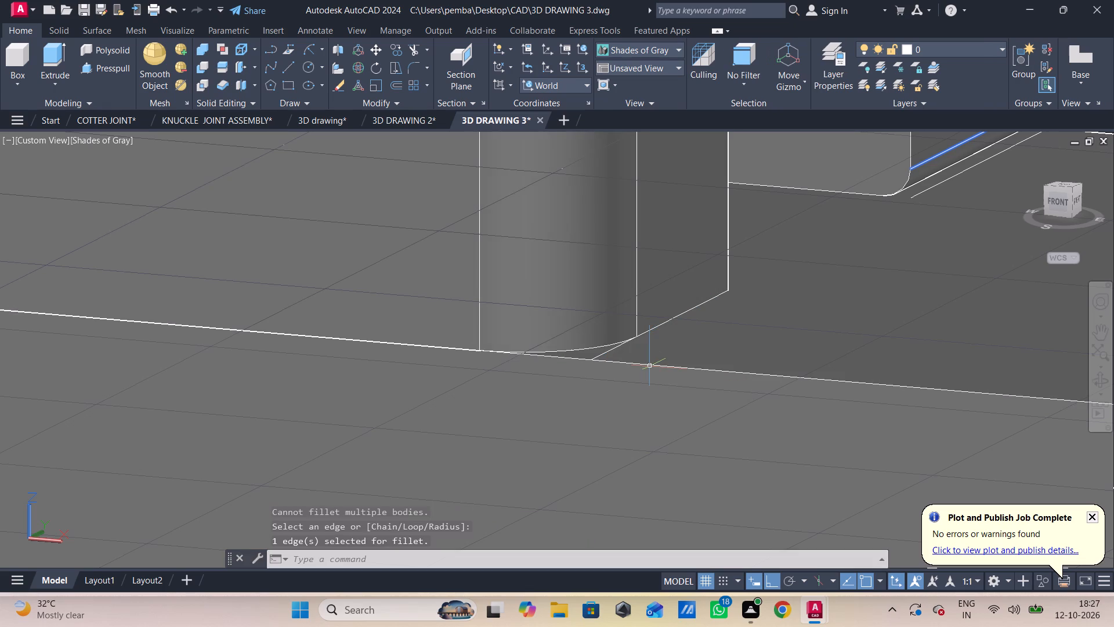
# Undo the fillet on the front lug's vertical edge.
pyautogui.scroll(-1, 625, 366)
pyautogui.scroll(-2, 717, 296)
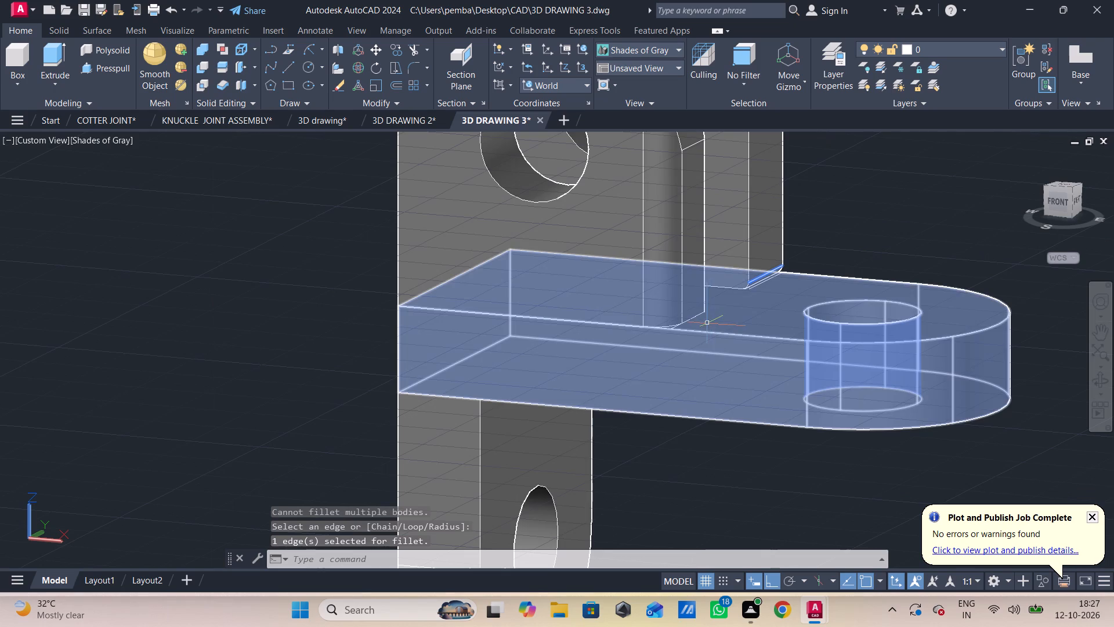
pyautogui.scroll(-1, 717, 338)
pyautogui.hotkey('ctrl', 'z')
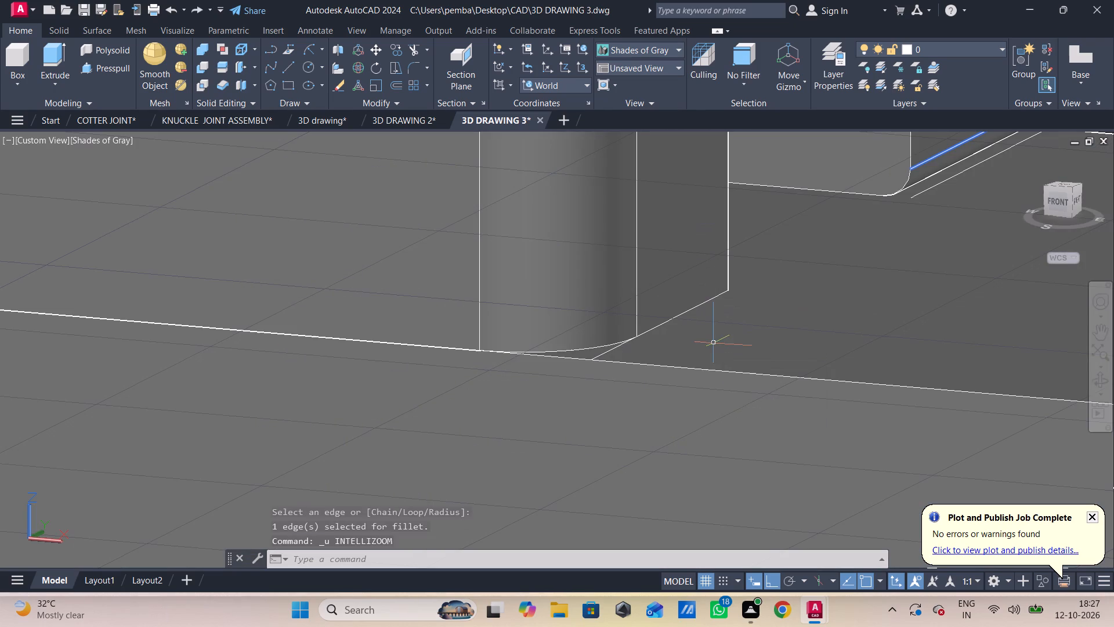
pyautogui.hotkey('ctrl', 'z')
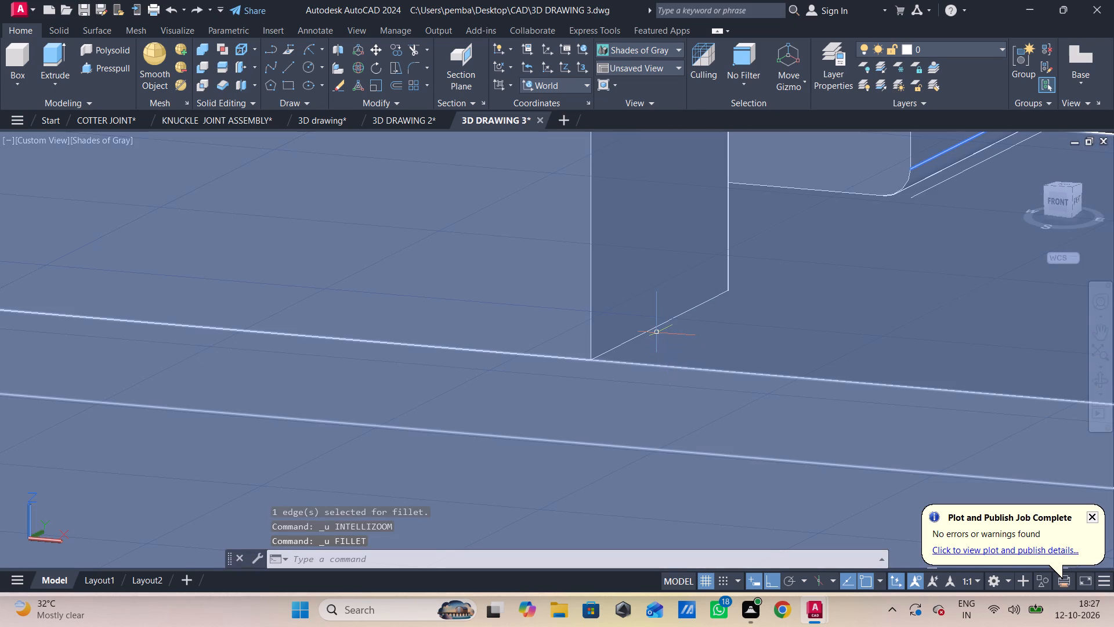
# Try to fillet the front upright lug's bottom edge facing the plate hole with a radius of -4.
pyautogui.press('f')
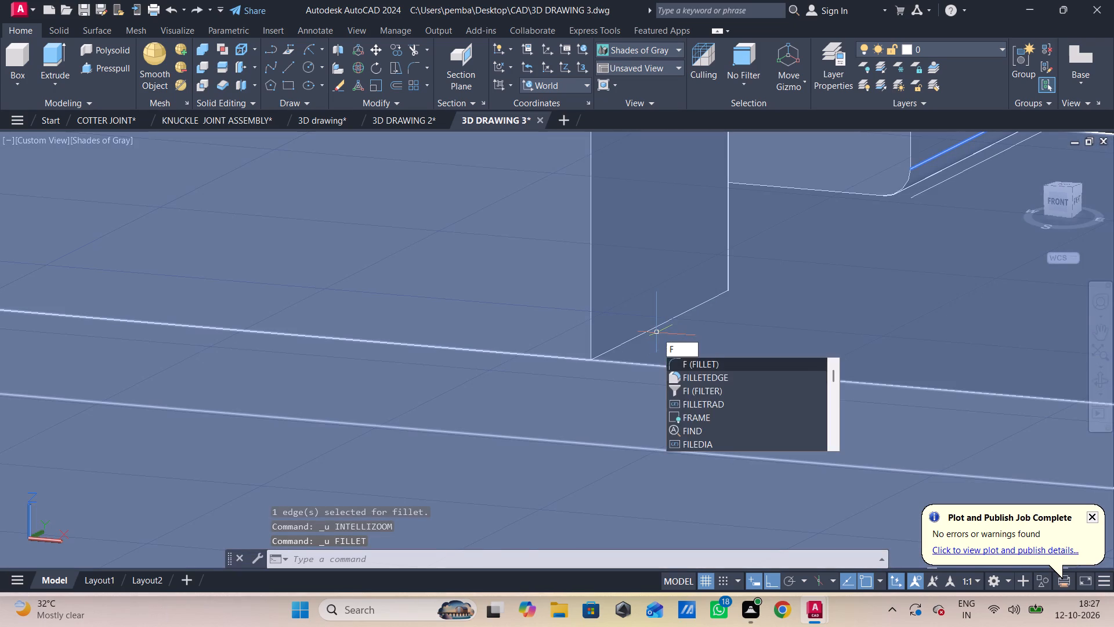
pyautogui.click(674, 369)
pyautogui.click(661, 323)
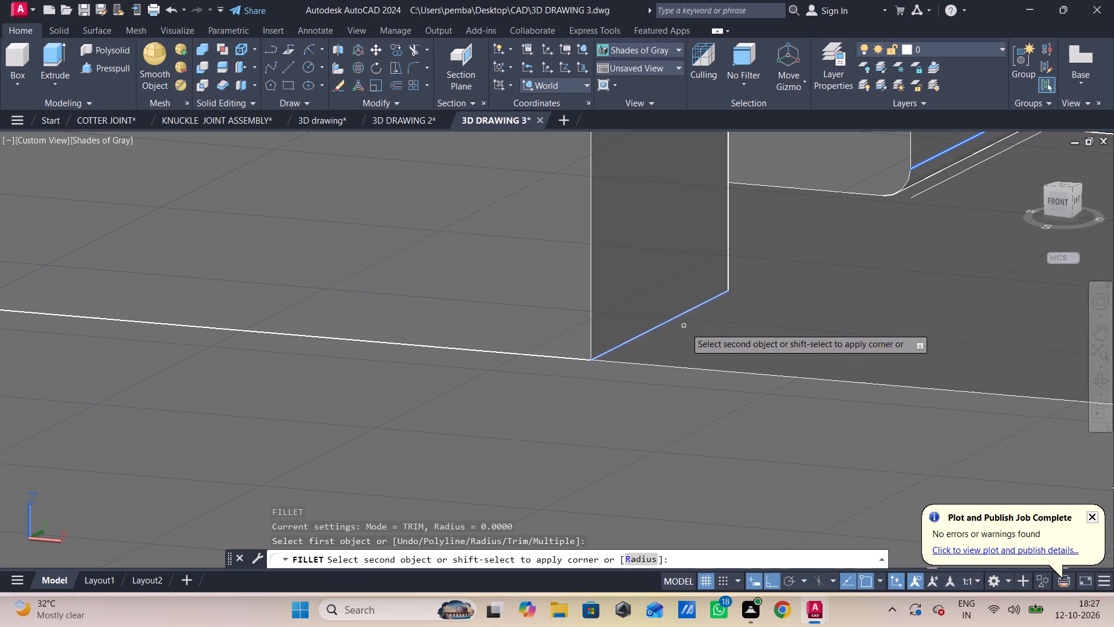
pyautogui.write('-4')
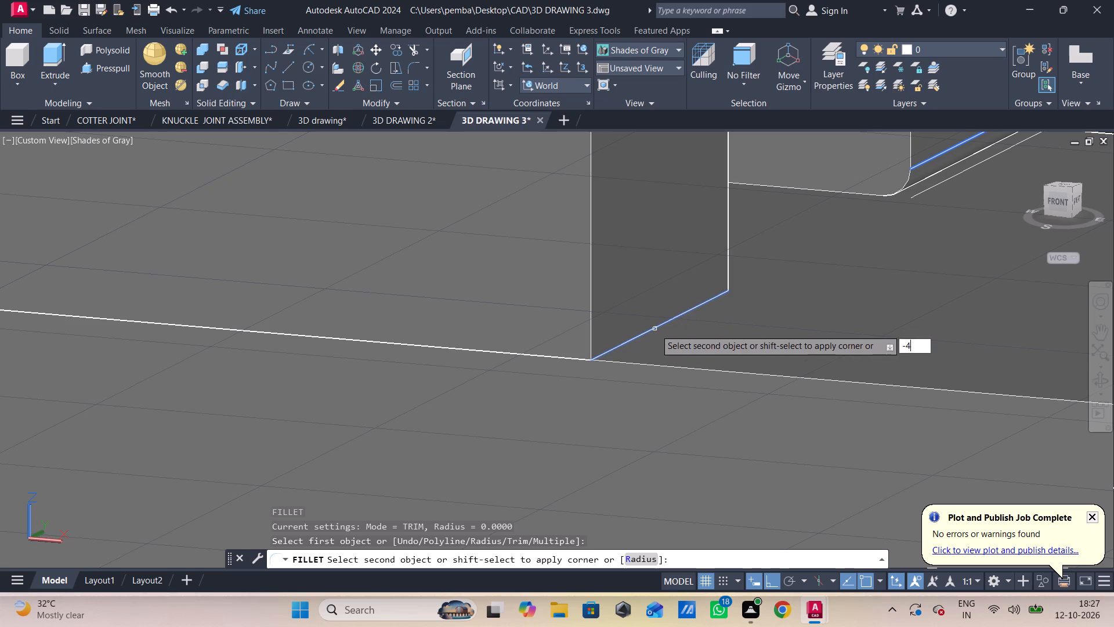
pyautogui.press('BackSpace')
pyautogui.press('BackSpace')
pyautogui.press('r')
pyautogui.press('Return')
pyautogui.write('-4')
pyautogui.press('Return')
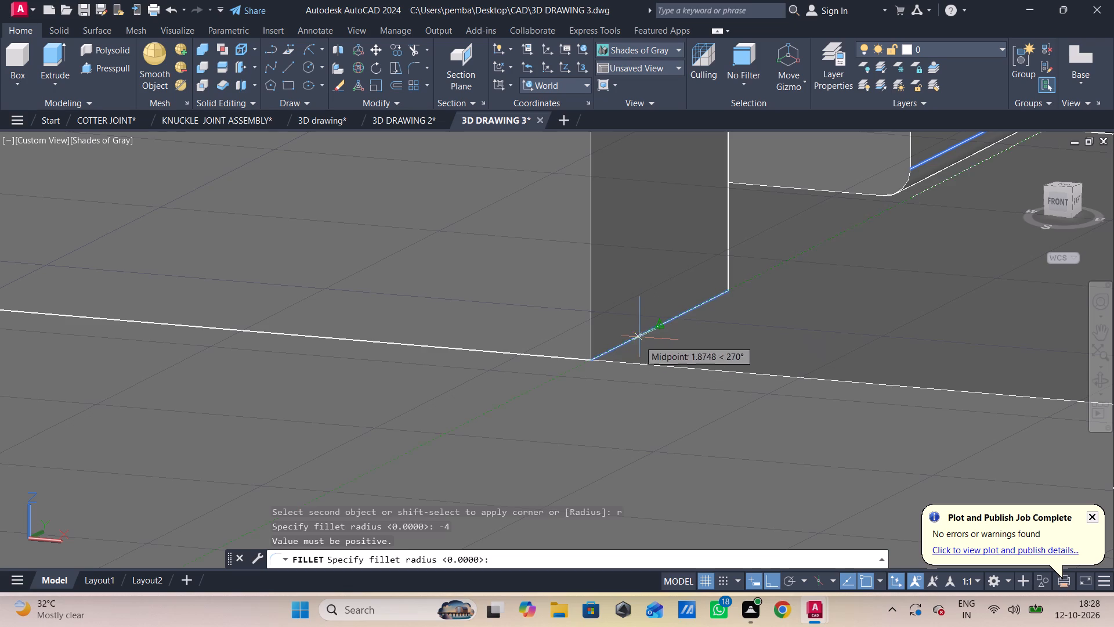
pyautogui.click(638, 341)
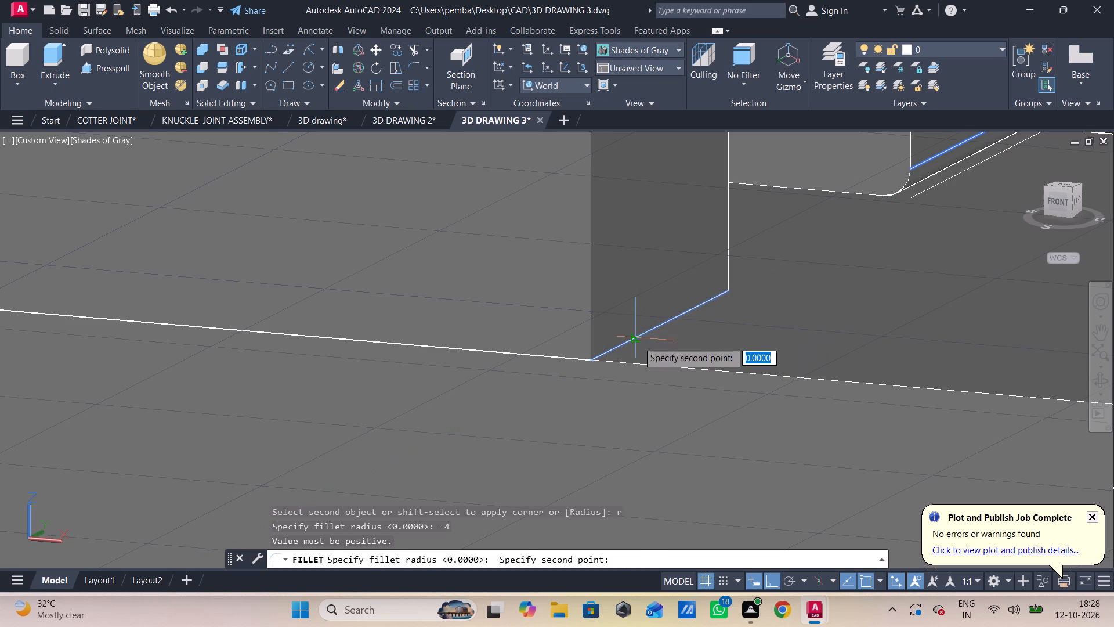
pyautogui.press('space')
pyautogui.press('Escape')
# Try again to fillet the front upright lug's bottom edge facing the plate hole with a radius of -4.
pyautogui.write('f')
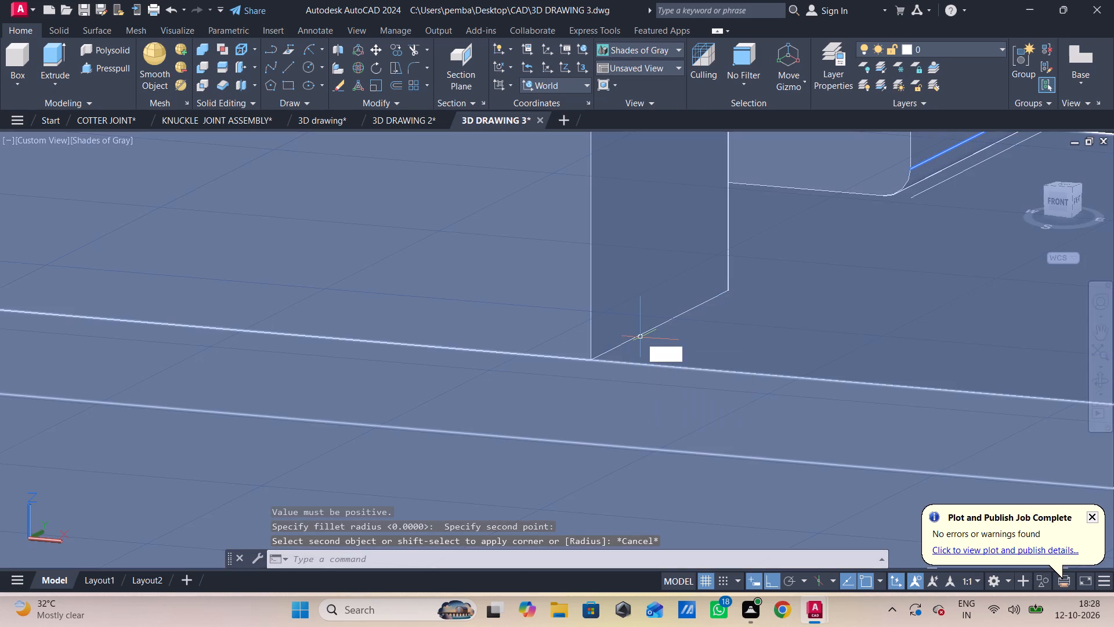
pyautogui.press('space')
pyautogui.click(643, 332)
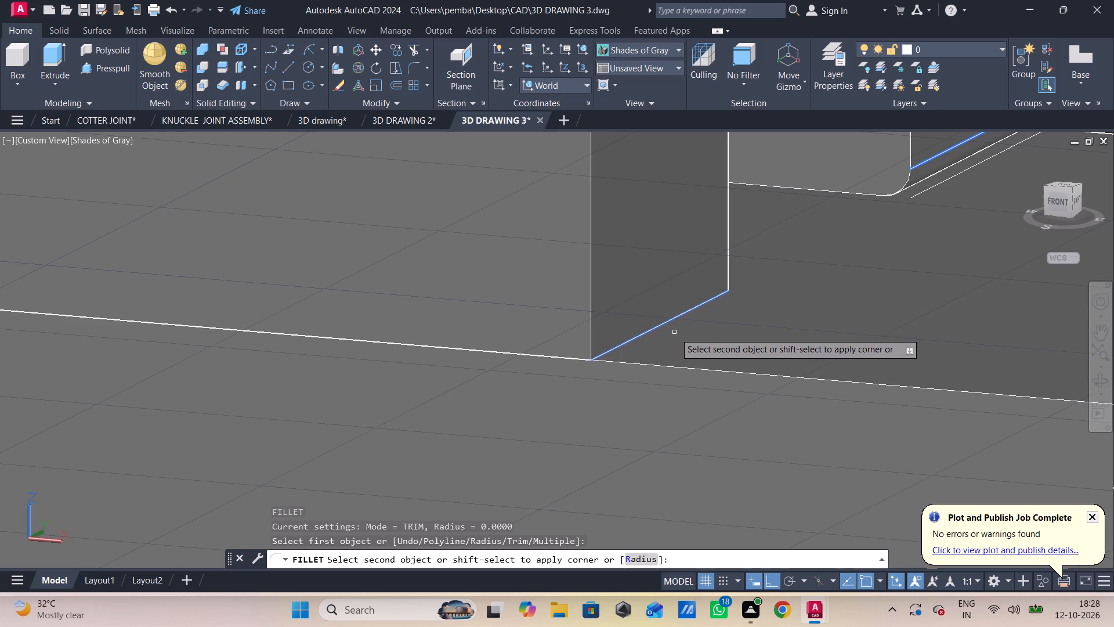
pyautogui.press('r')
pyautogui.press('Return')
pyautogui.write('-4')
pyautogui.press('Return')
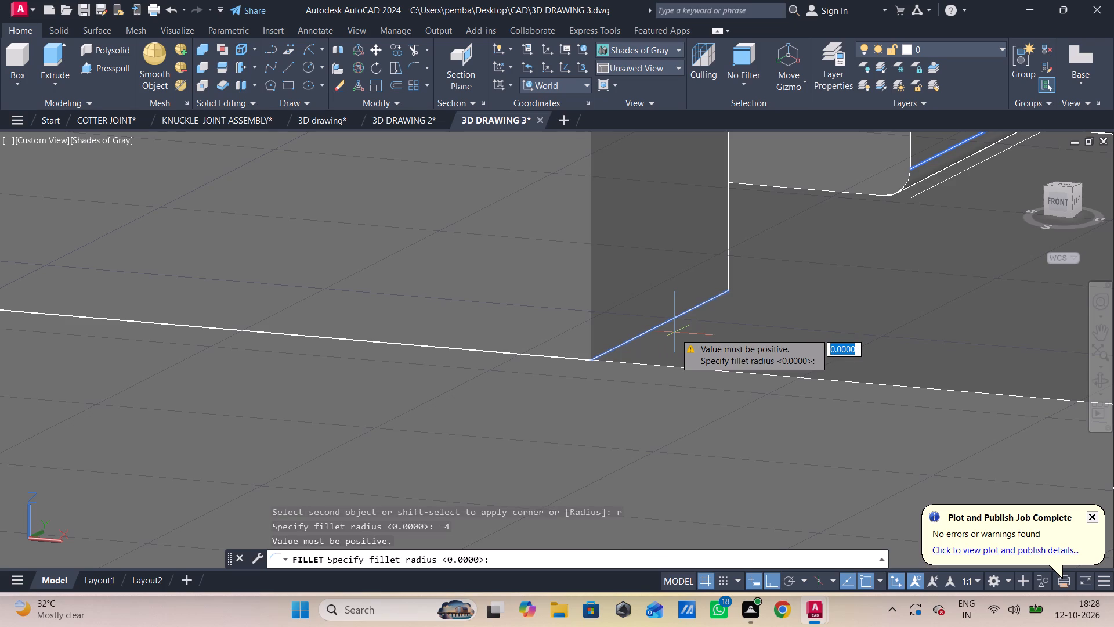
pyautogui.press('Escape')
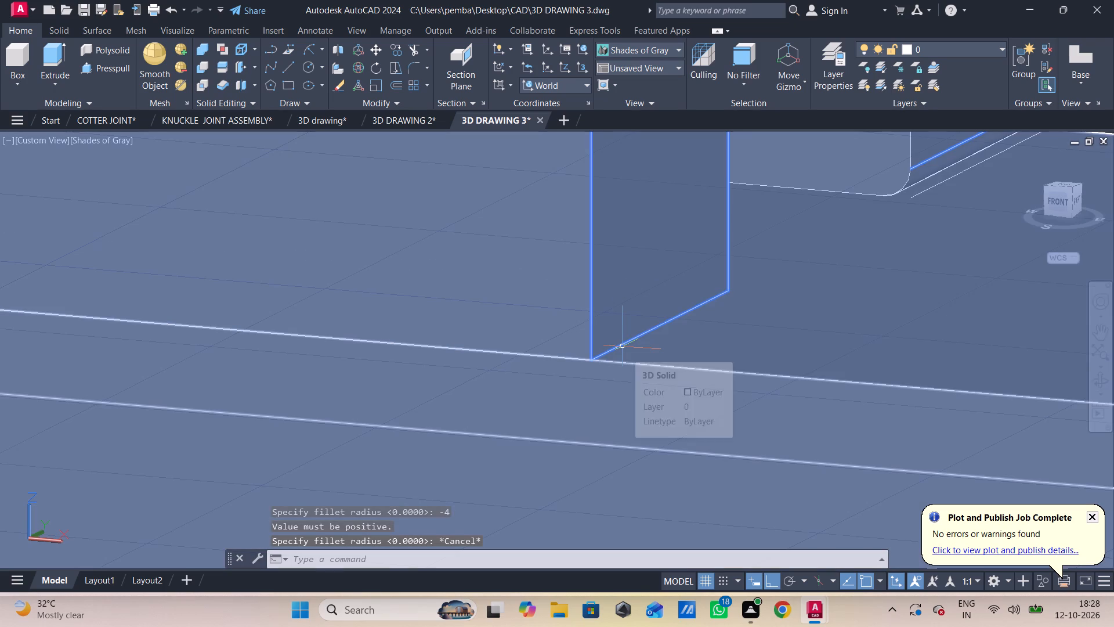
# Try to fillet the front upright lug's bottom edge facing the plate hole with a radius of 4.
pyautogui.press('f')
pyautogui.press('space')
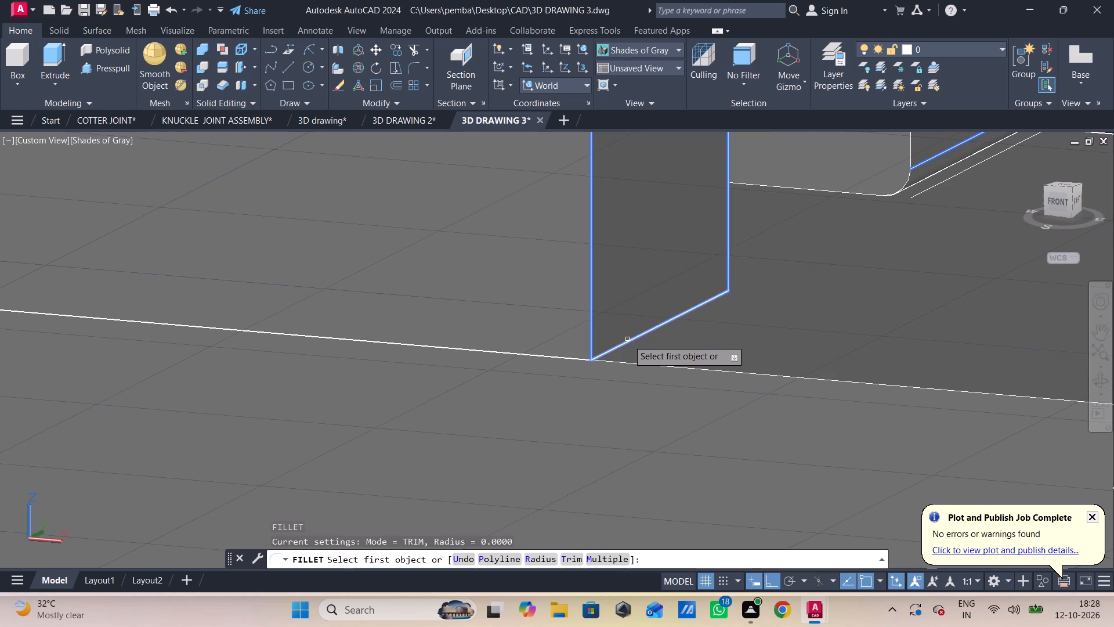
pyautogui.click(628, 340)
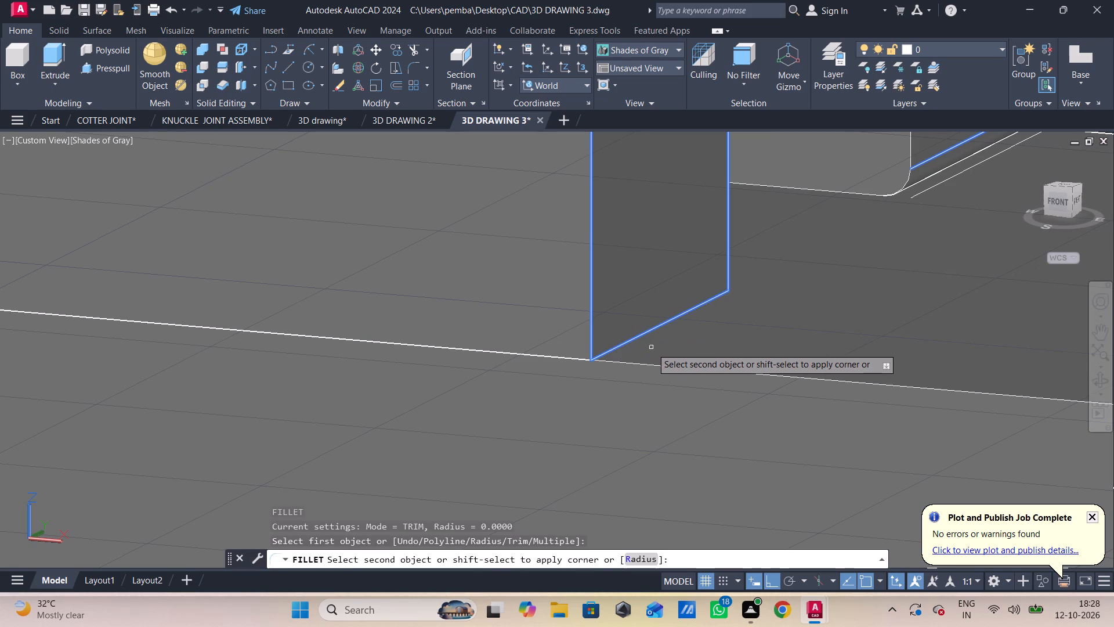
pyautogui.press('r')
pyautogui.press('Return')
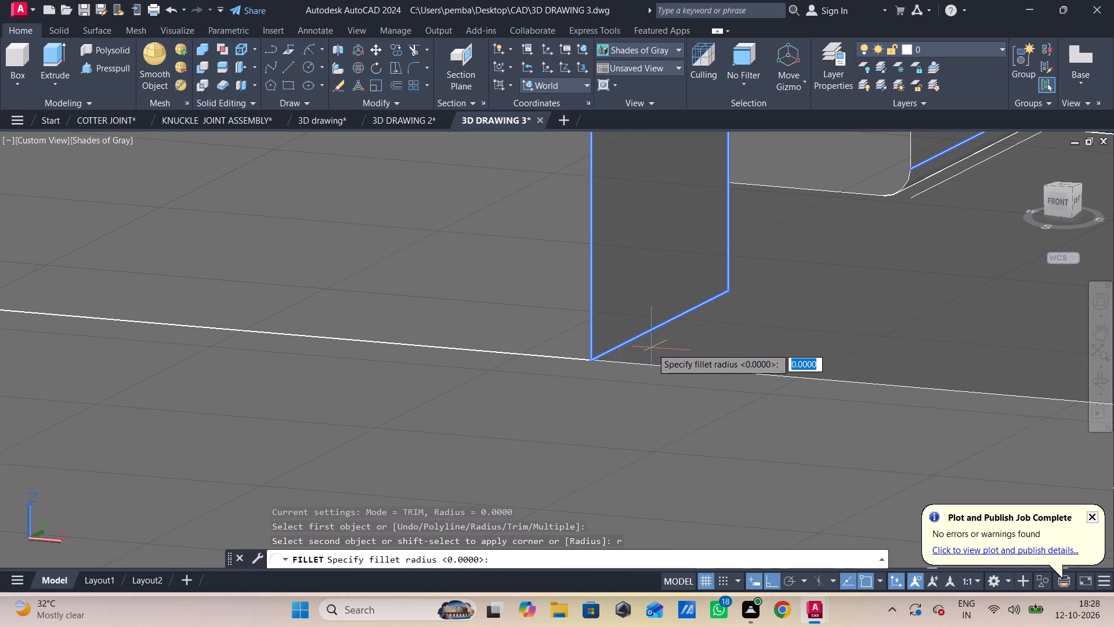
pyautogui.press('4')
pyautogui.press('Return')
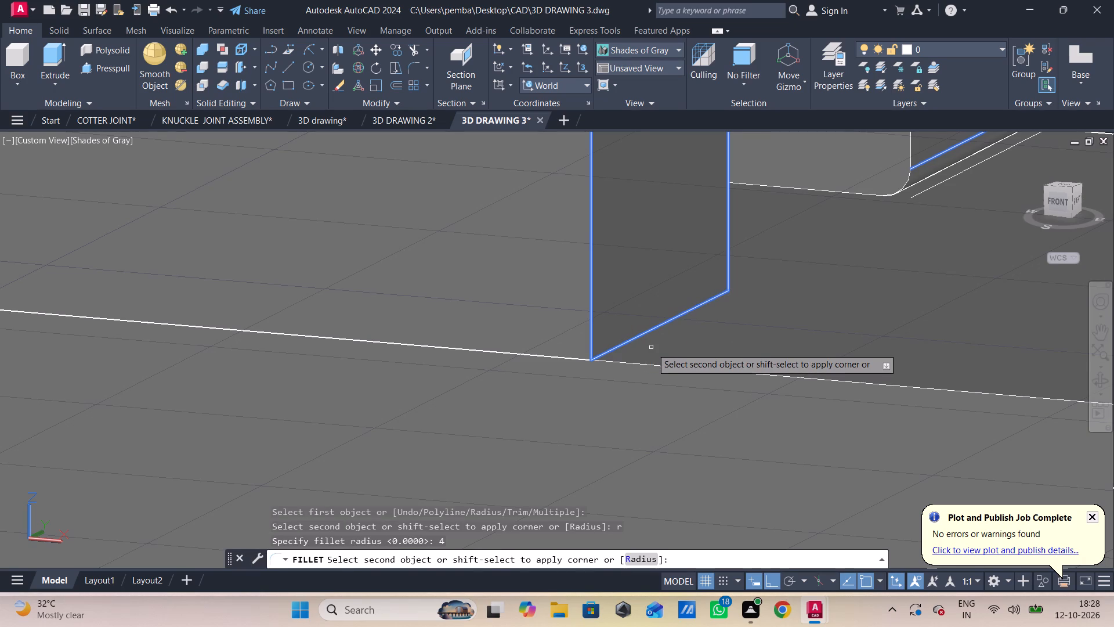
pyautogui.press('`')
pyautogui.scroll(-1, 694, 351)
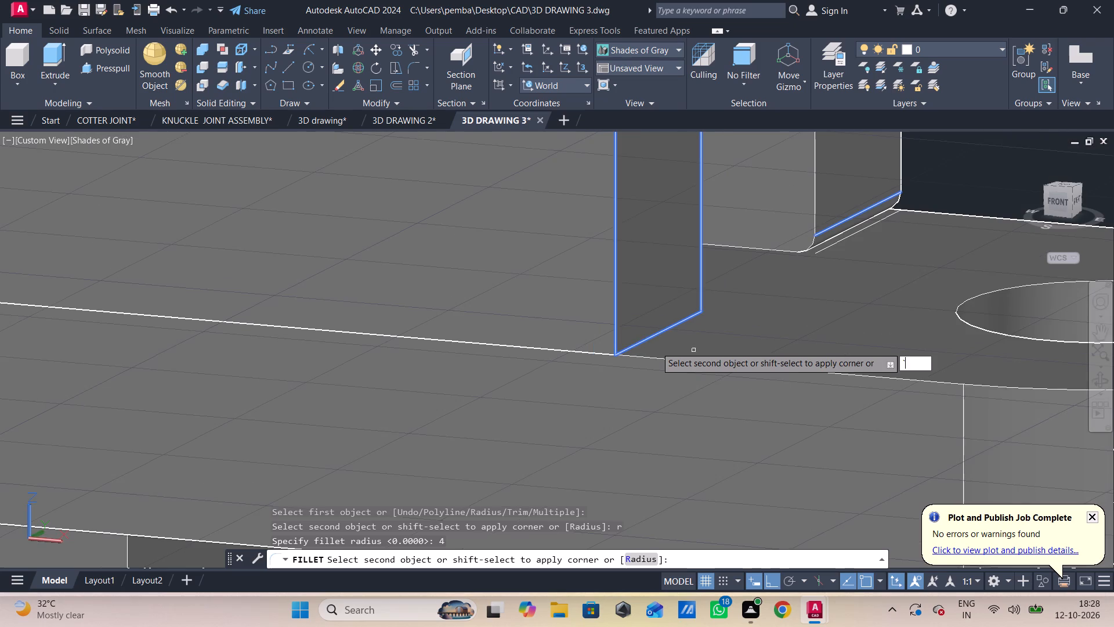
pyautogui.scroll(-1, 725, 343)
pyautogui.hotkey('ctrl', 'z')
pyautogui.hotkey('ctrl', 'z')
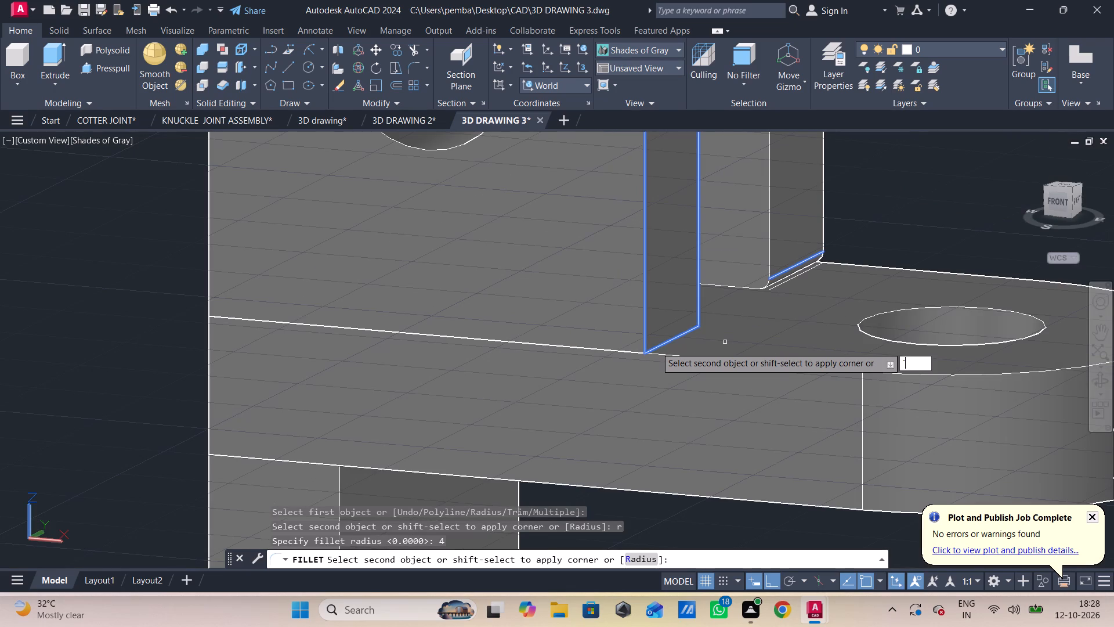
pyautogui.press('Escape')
# Undo the earlier fillets on the upright lugs, back to sharp edges where both lugs meet the plate.
pyautogui.hotkey('ctrl', 'z')
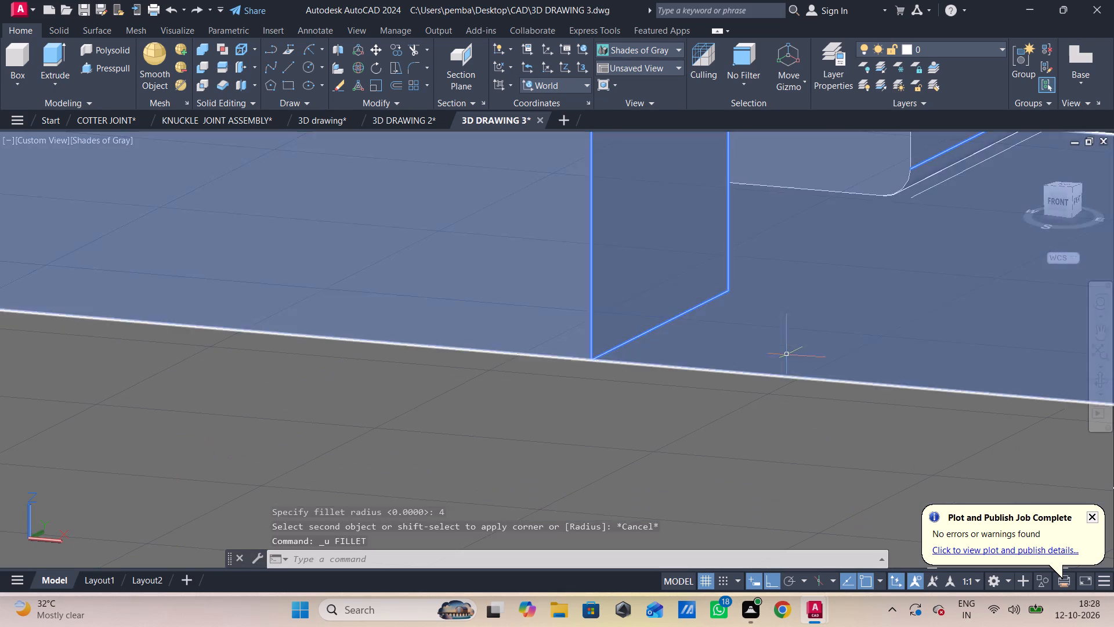
pyautogui.hotkey('ctrl', 'z')
pyautogui.hotkey('ctrl', 'z')
pyautogui.hotkey('ctrl', 'z')
pyautogui.hotkey('ctrl', 'z')
pyautogui.hotkey('ctrl', 'z')
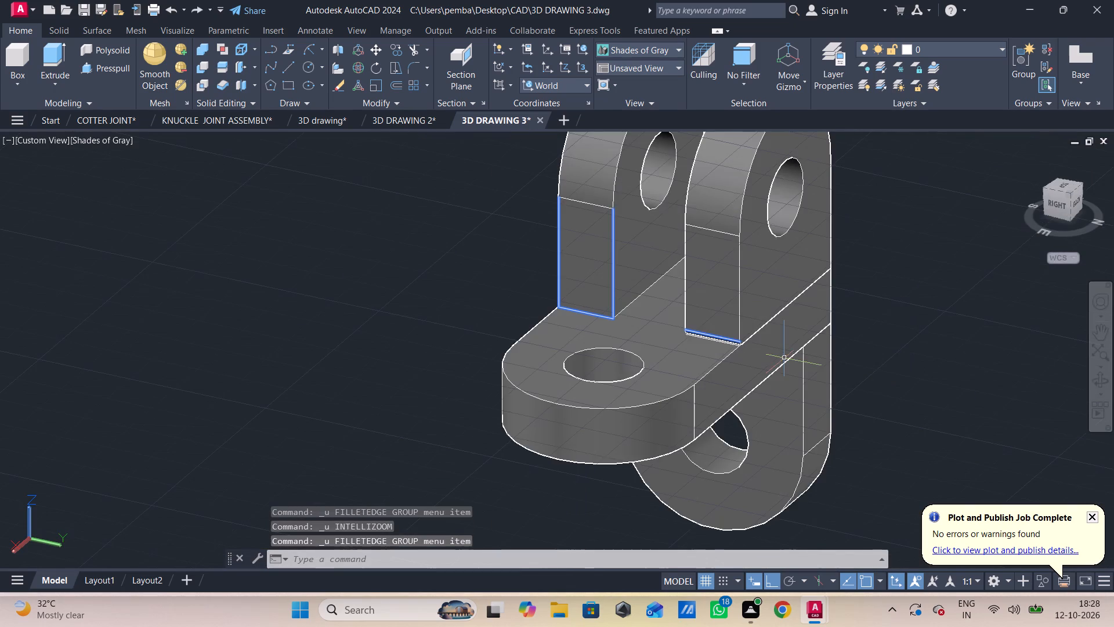
pyautogui.hotkey('ctrl', 'z')
pyautogui.hotkey('ctrl', 'z')
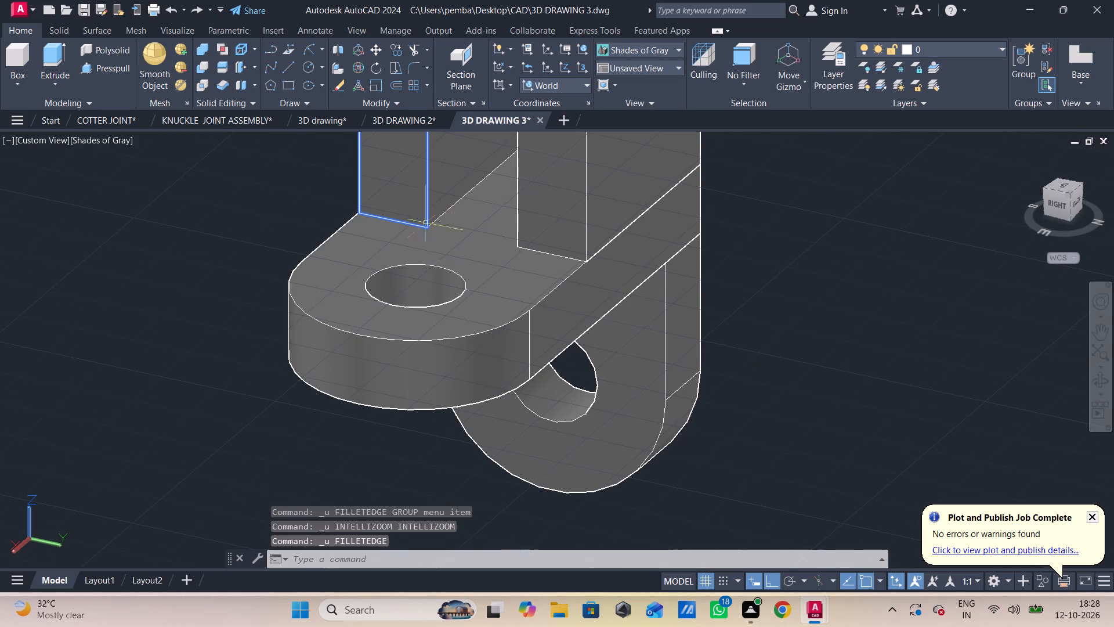
pyautogui.click(406, 221)
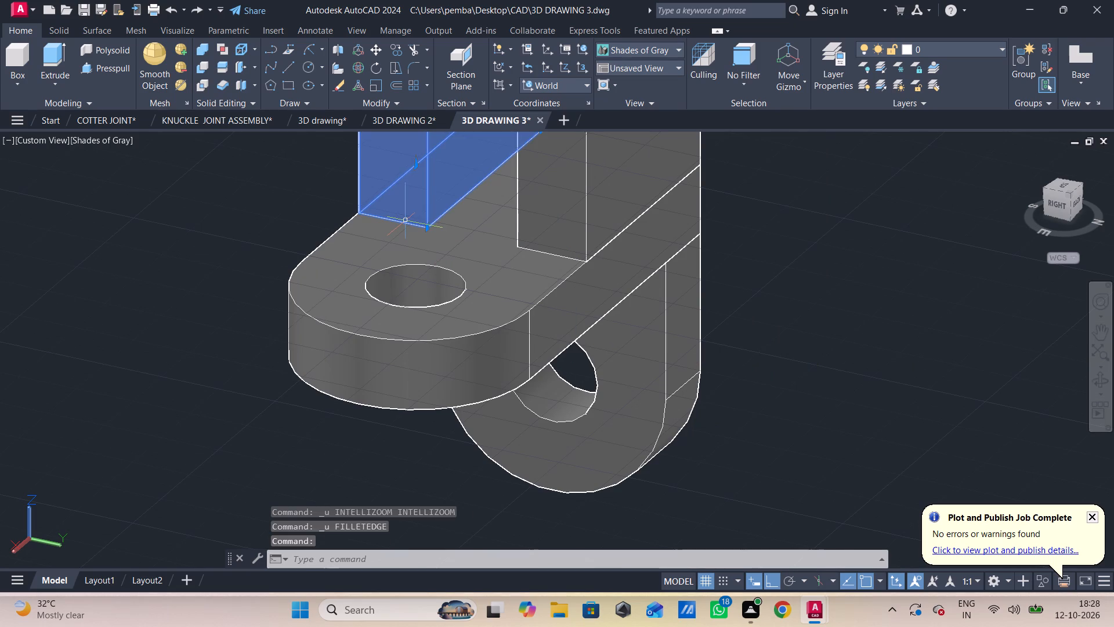
pyautogui.press('Escape')
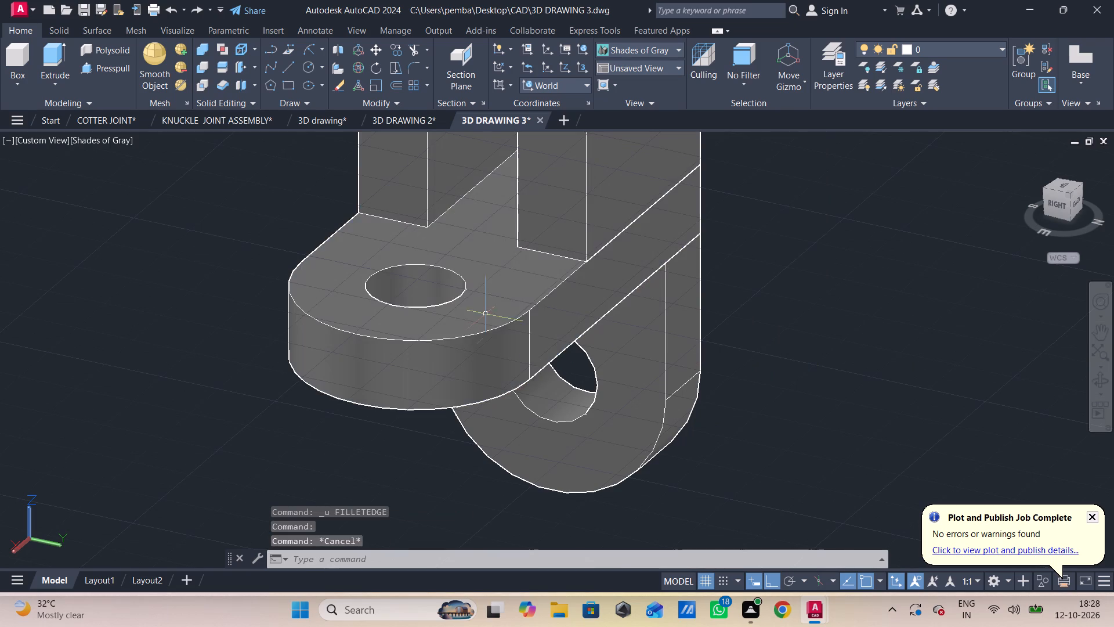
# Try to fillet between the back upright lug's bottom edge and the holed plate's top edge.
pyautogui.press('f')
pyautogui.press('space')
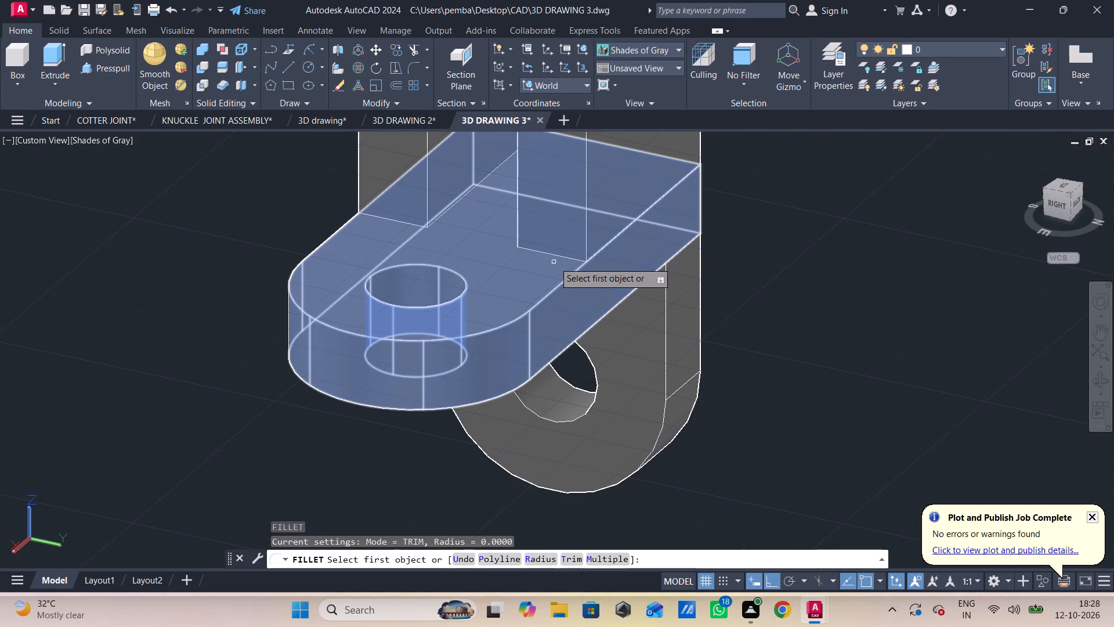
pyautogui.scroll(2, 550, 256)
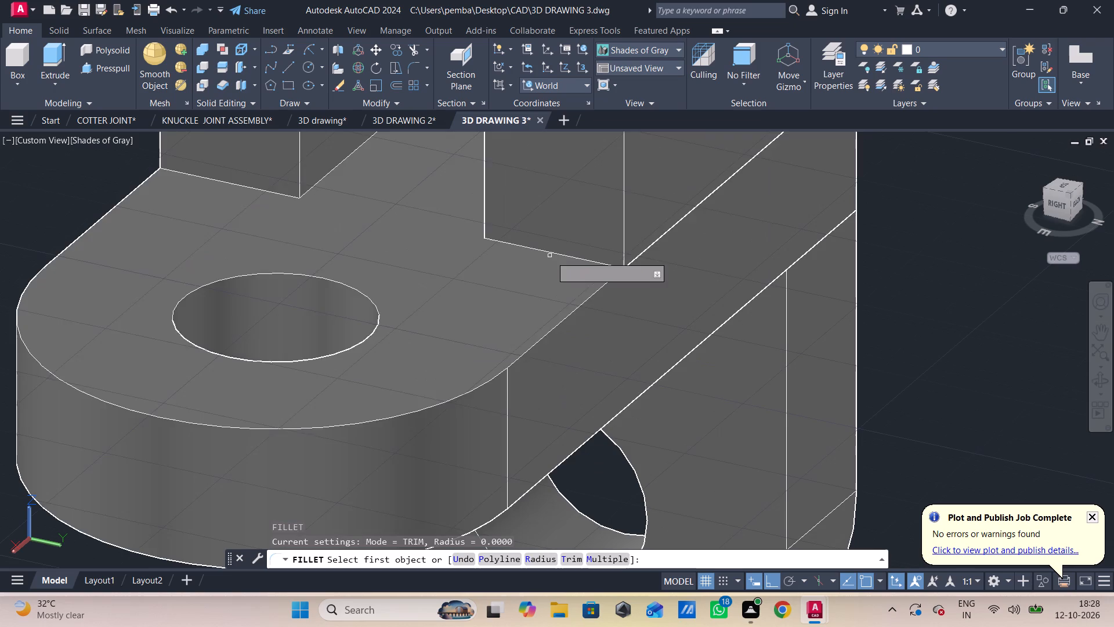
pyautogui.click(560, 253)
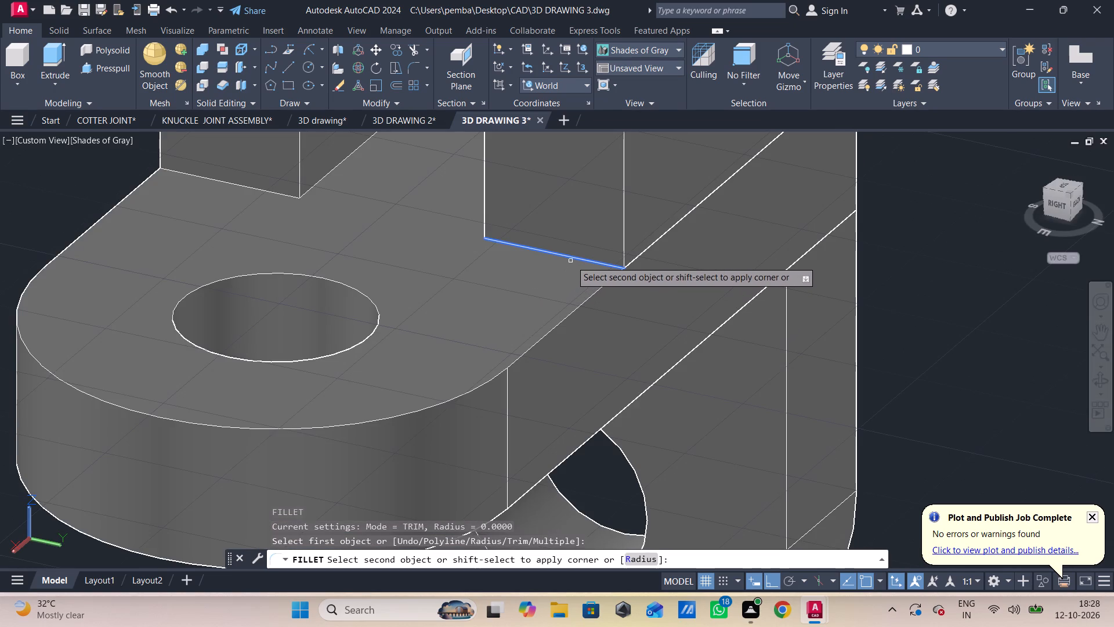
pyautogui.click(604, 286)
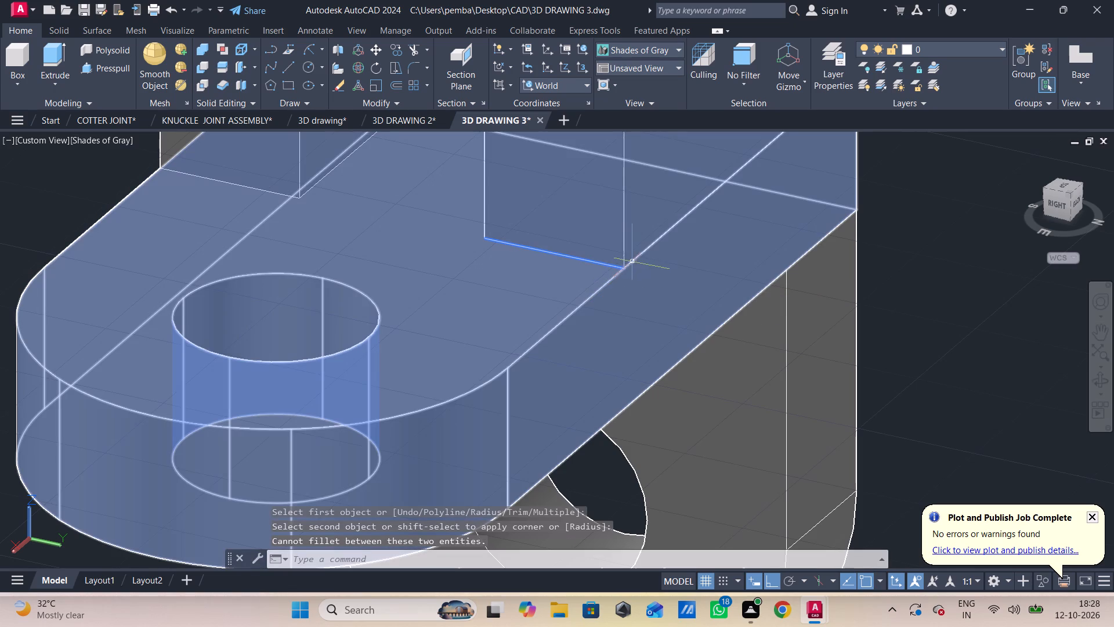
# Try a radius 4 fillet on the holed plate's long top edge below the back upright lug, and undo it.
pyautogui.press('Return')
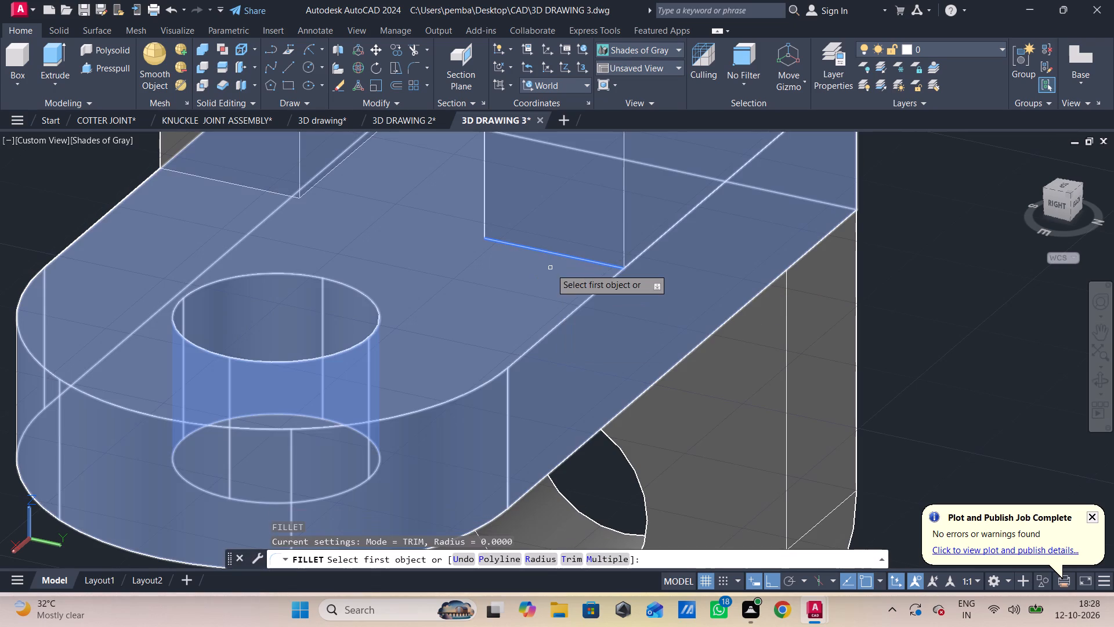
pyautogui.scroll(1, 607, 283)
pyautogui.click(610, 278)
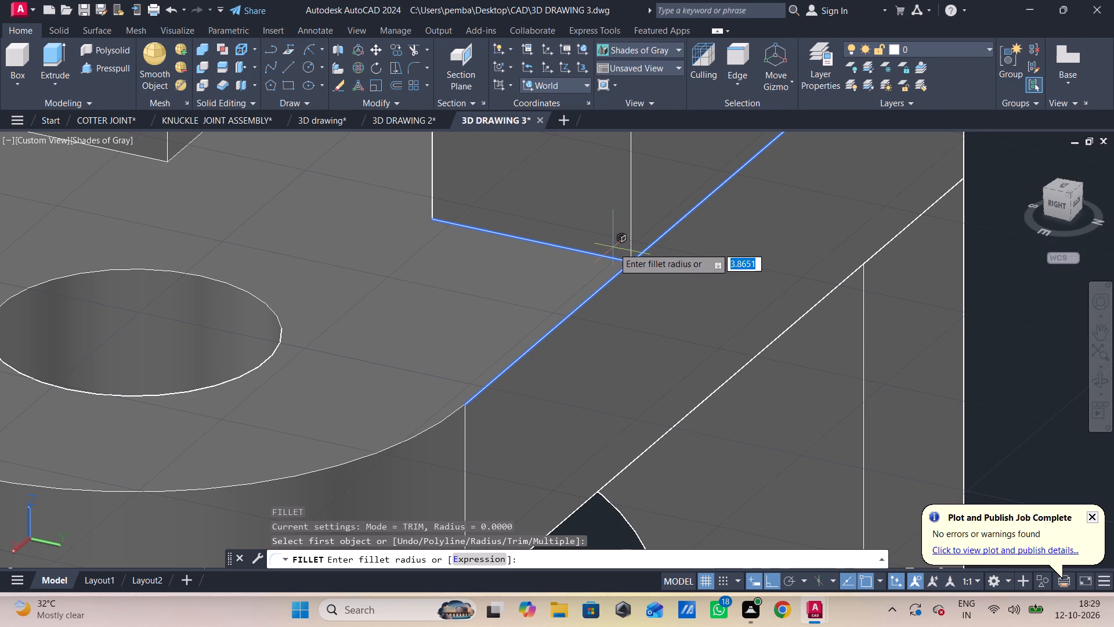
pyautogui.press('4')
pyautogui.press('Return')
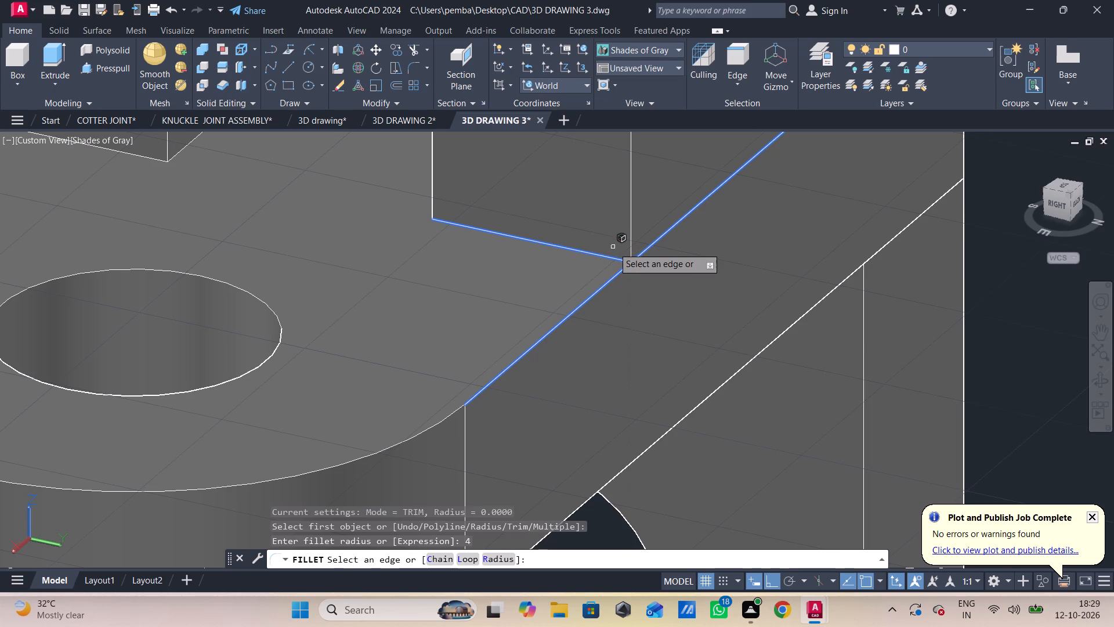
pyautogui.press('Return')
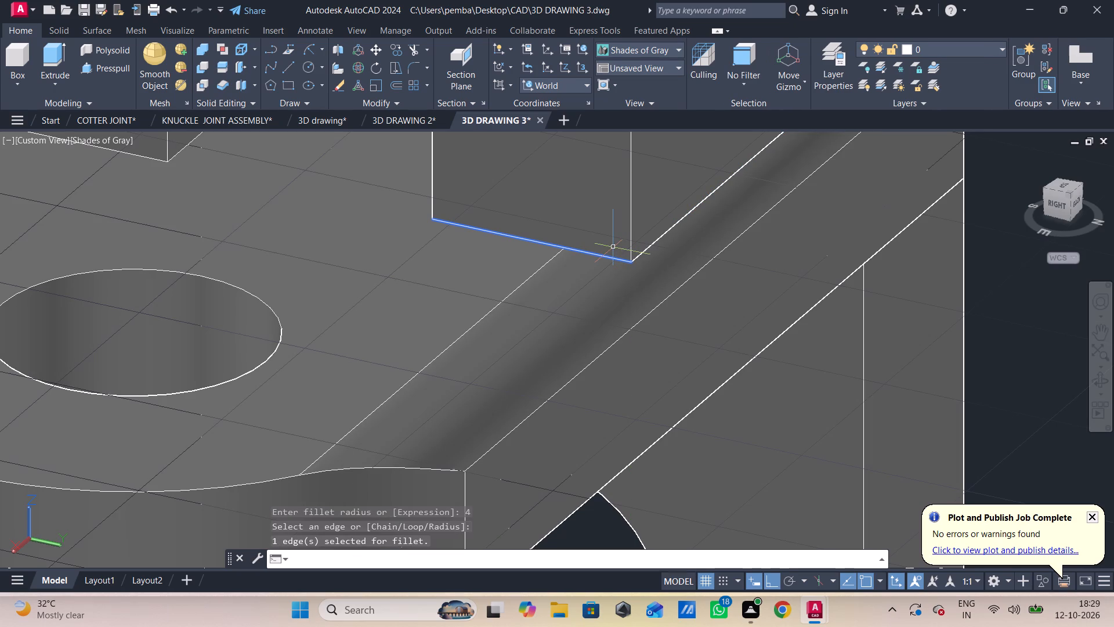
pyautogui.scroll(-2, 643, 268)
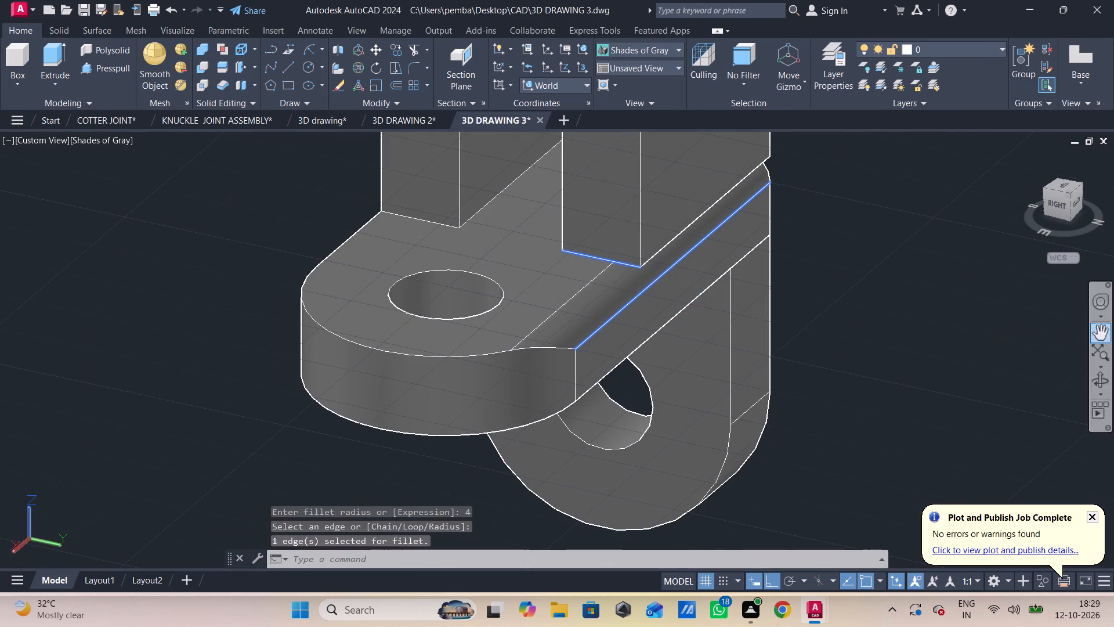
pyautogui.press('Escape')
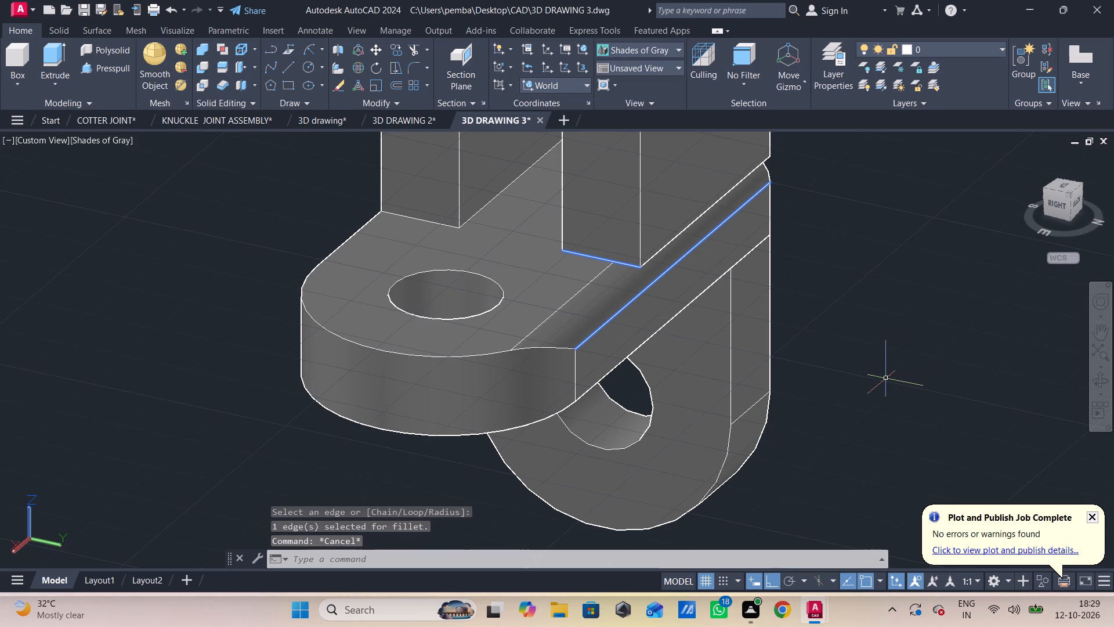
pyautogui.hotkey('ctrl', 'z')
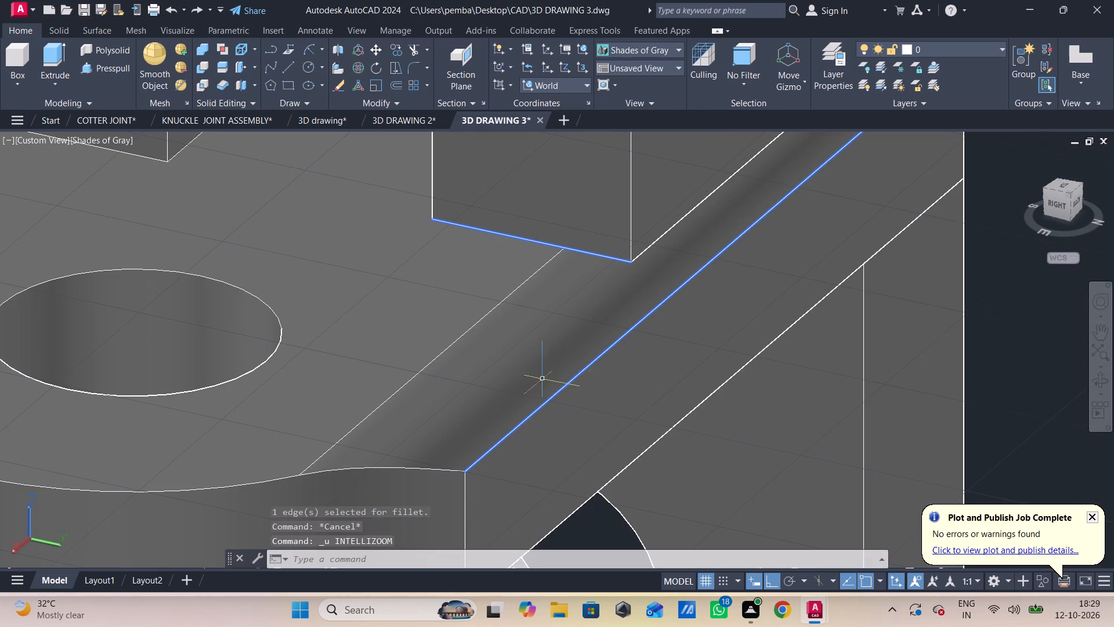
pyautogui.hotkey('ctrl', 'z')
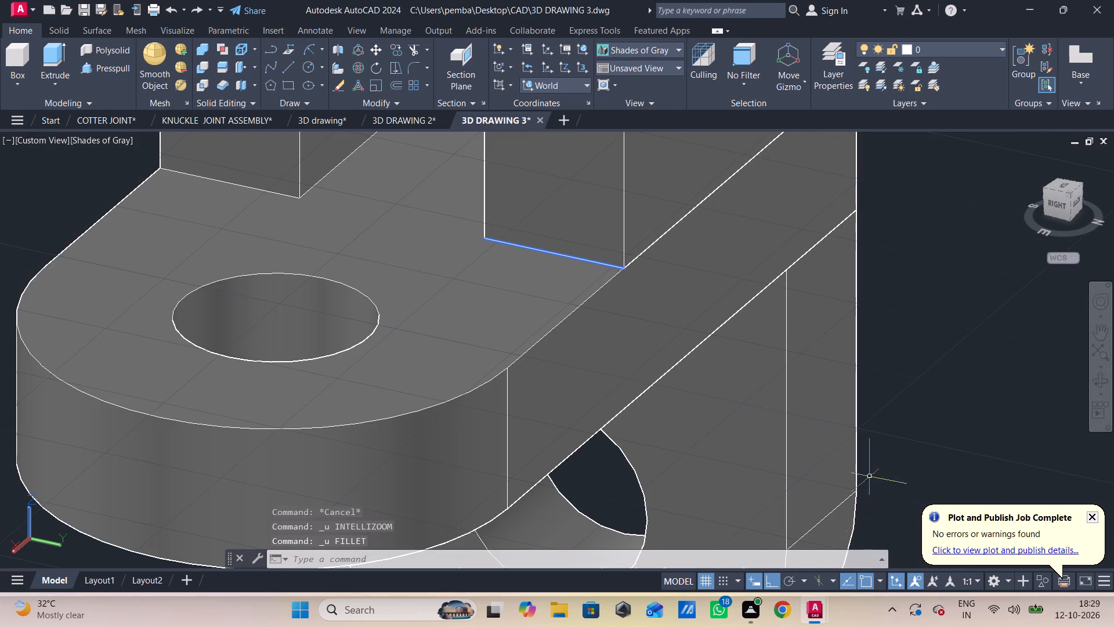
# Union the upright lugs, holed plate and lower lug into a single bracket solid.
pyautogui.scroll(-2, 873, 466)
pyautogui.keyDown('shift'); pyautogui.moveTo(942, 424); pyautogui.dragTo(899, 424, button='middle'); pyautogui.keyUp('shift')
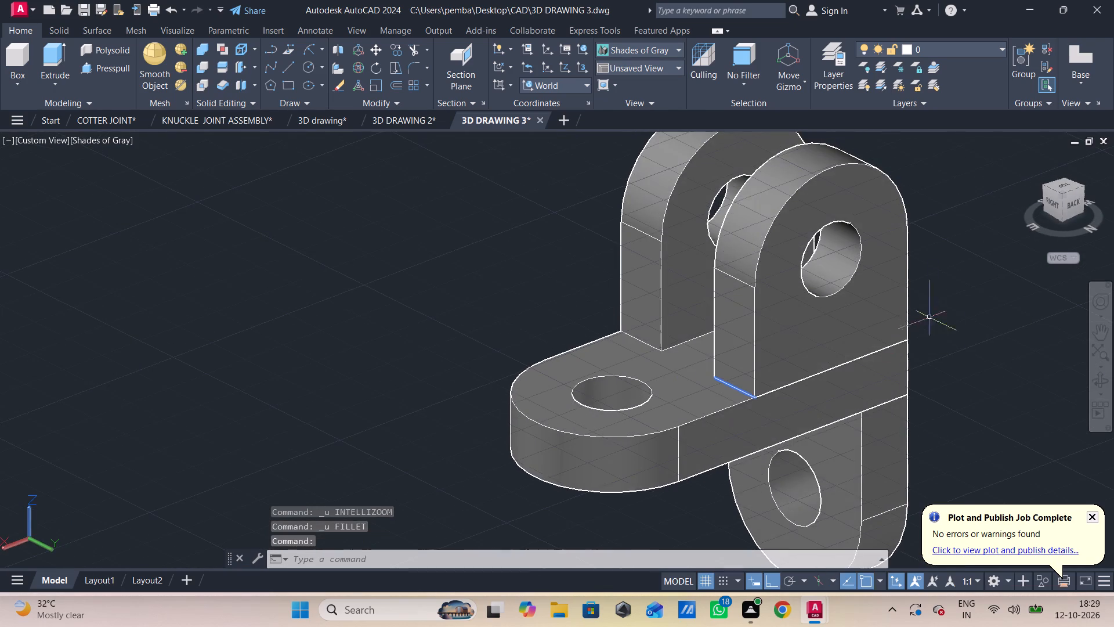
pyautogui.scroll(-2, 935, 292)
pyautogui.moveTo(924, 292); pyautogui.dragTo(845, 291, button='middle')
pyautogui.moveTo(863, 172); pyautogui.dragTo(863, 192)
pyautogui.click(702, 448)
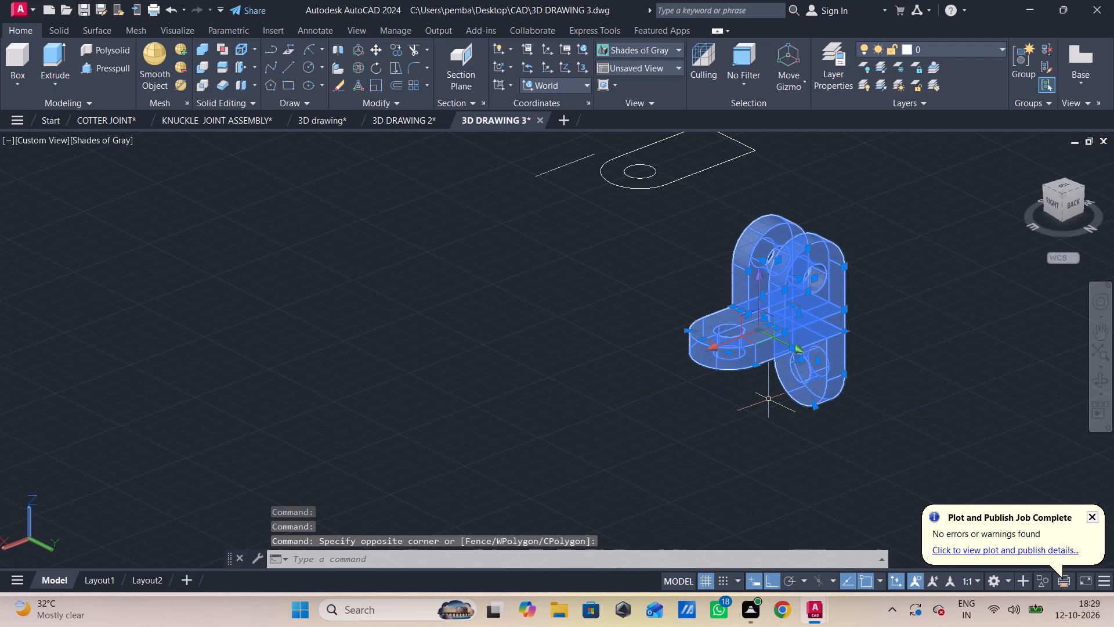
pyautogui.press('u')
pyautogui.write('ni')
pyautogui.click(789, 439)
pyautogui.click(878, 178)
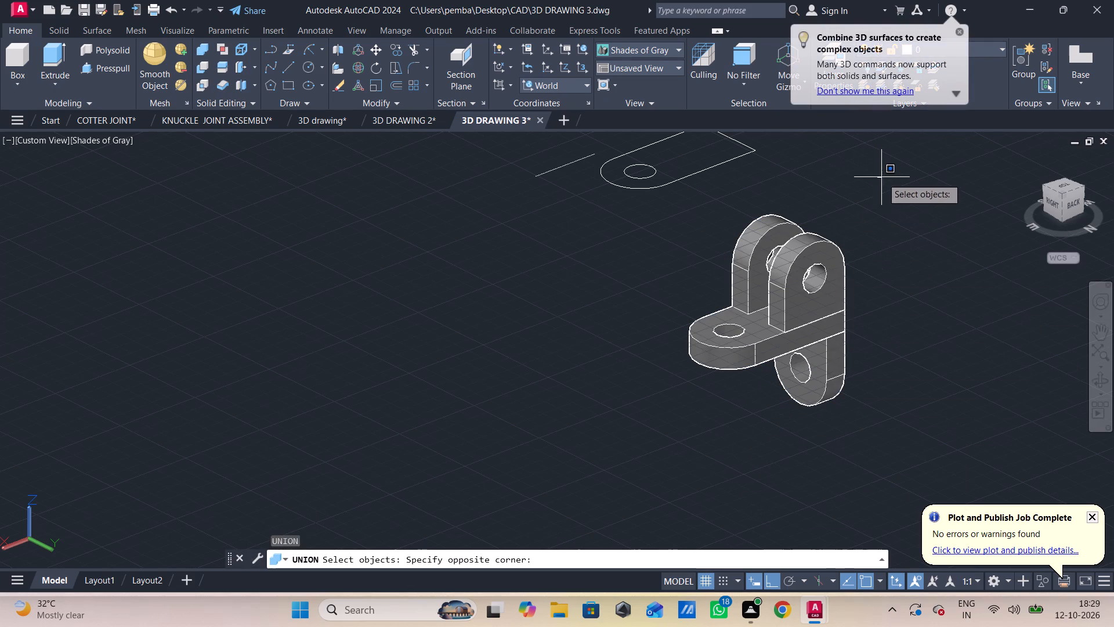
pyautogui.click(746, 428)
pyautogui.press('Return')
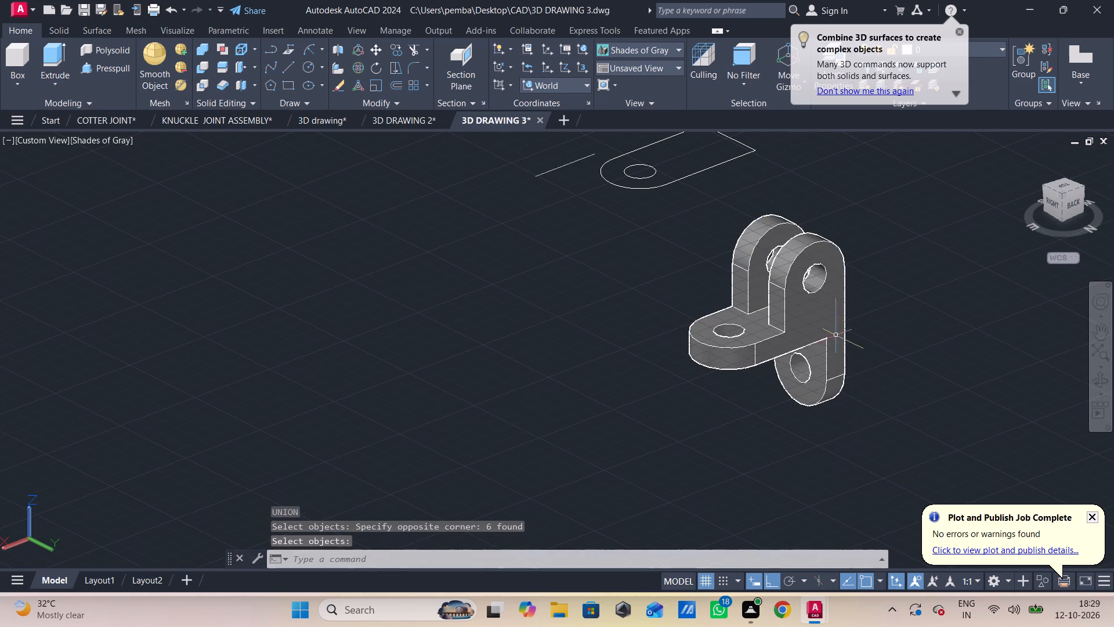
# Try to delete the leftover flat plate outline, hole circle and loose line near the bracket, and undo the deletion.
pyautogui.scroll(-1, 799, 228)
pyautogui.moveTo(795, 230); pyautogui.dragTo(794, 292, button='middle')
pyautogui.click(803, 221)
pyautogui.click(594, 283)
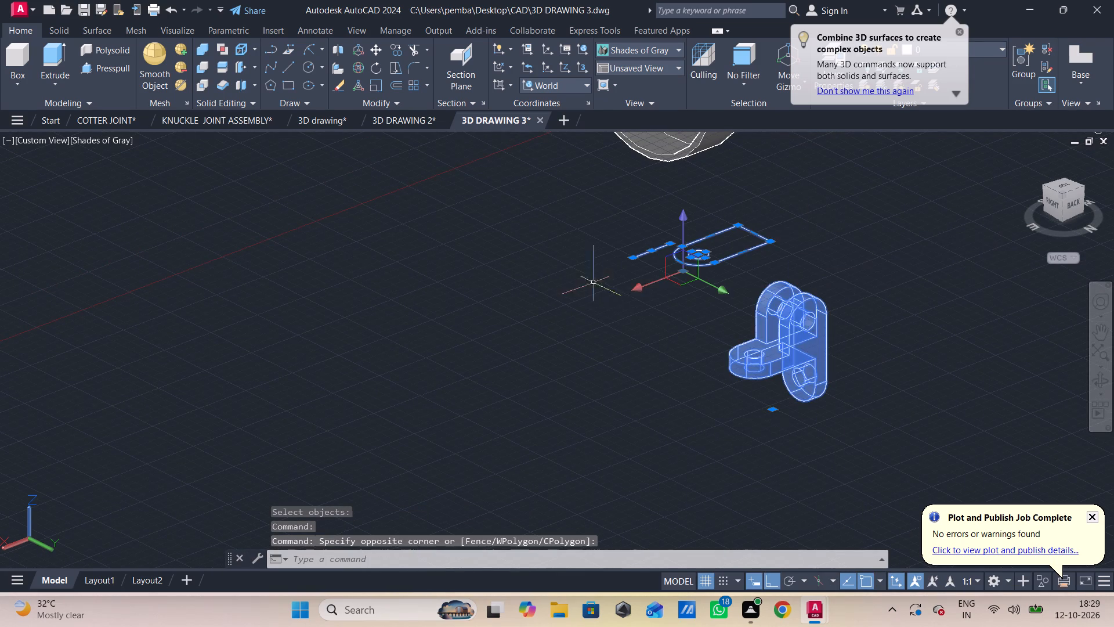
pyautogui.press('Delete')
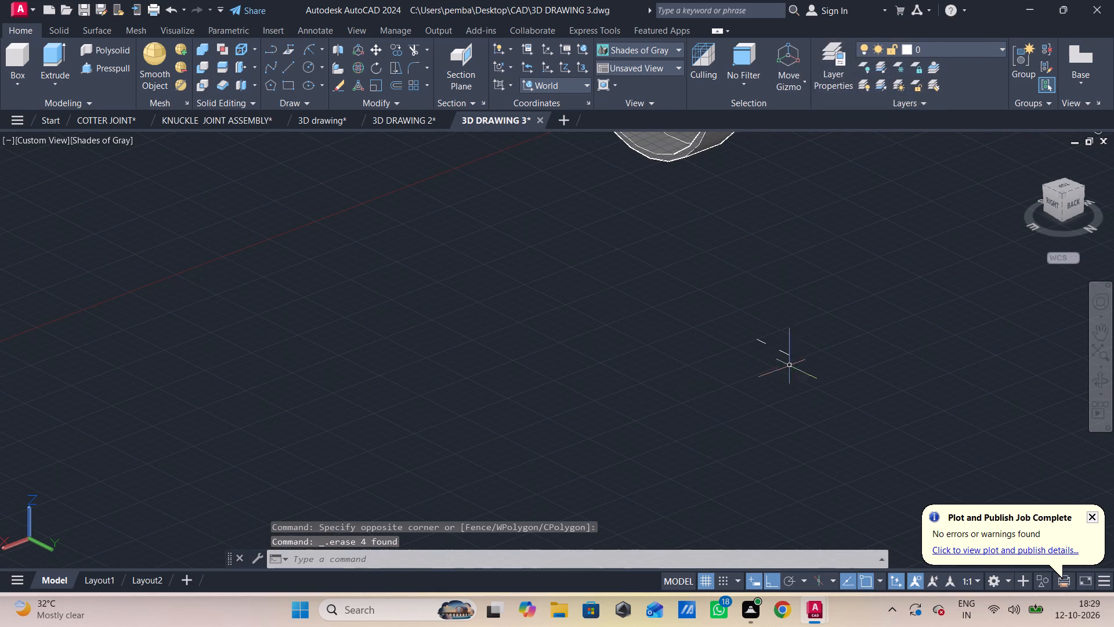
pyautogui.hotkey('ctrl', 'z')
# Delete the leftover flat plate outline, its hole circle and the loose line near the bracket.
pyautogui.click(798, 183)
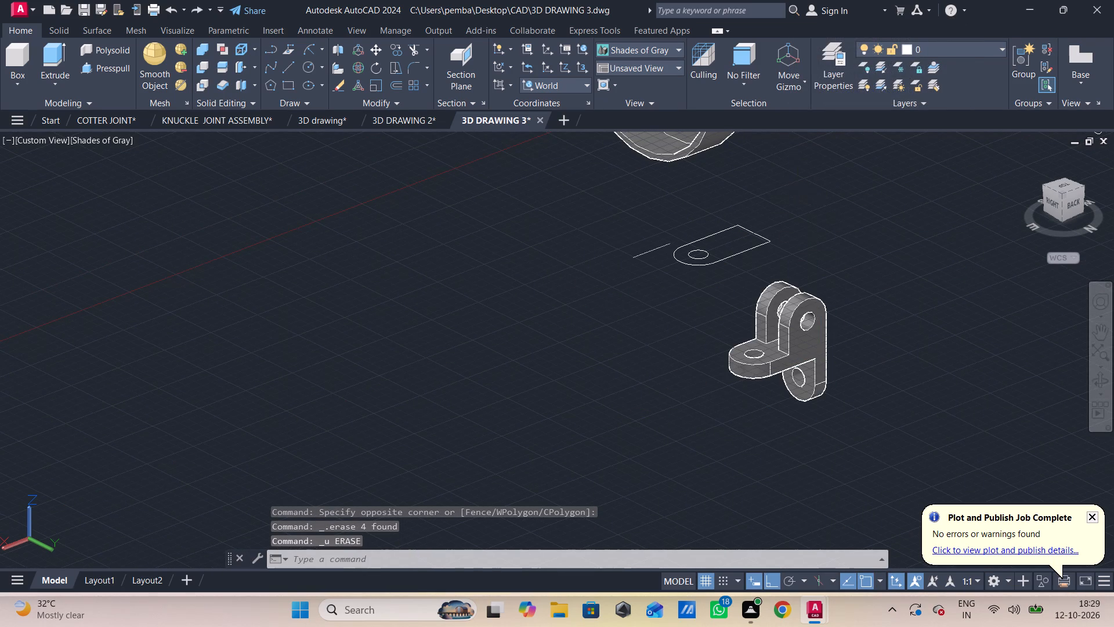
pyautogui.click(641, 265)
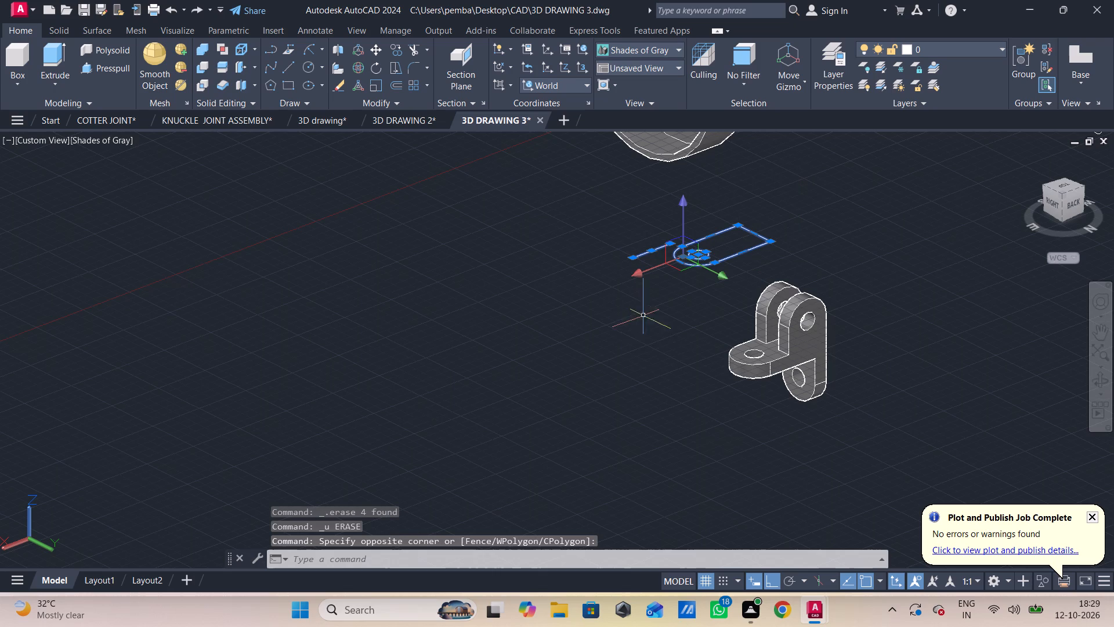
pyautogui.press('Delete')
# Delete the small leftover circle lying apart behind the bracket.
pyautogui.keyDown('shift'); pyautogui.moveTo(731, 325); pyautogui.dragTo(805, 327, button='middle'); pyautogui.keyUp('shift')
pyautogui.scroll(-1, 788, 280)
pyautogui.moveTo(766, 289); pyautogui.dragTo(790, 324, button='middle')
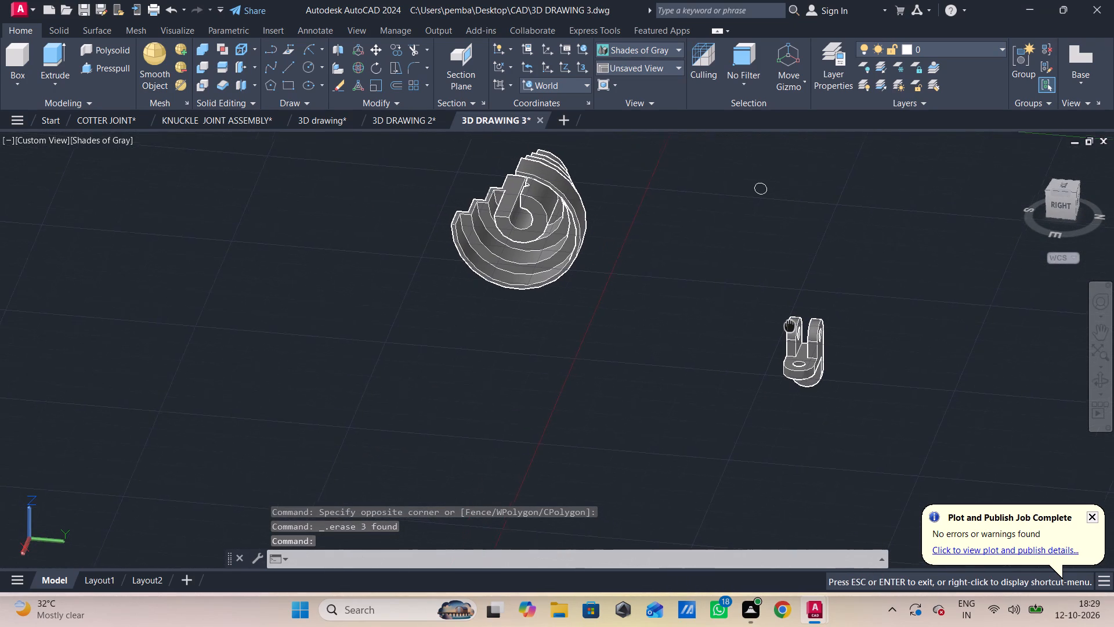
pyautogui.moveTo(790, 324); pyautogui.dragTo(805, 320, button='middle')
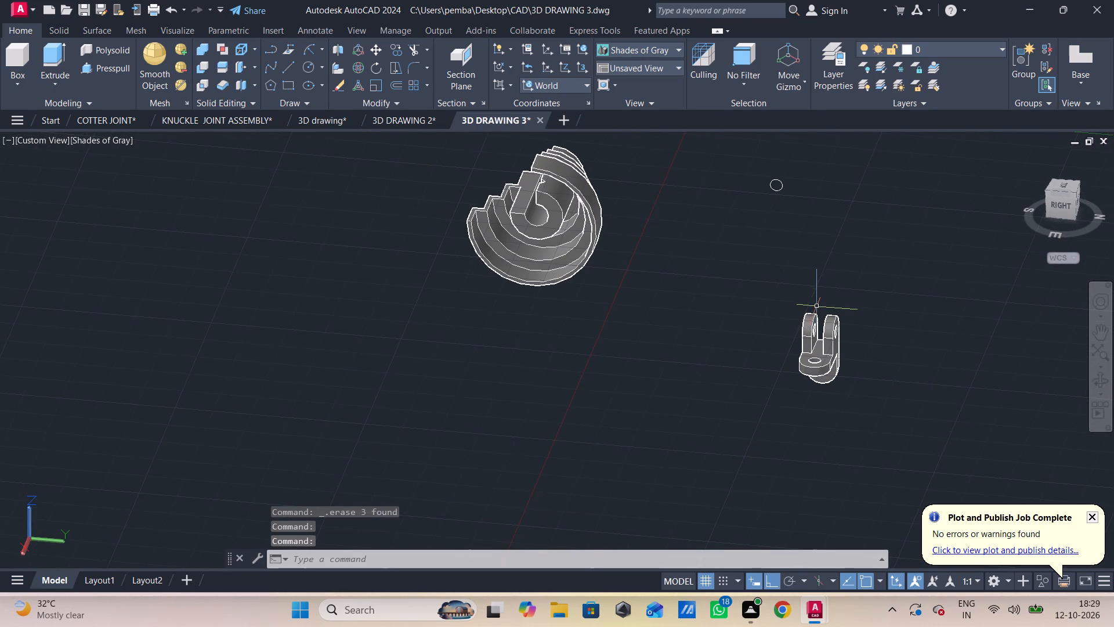
pyautogui.click(826, 170)
pyautogui.click(740, 194)
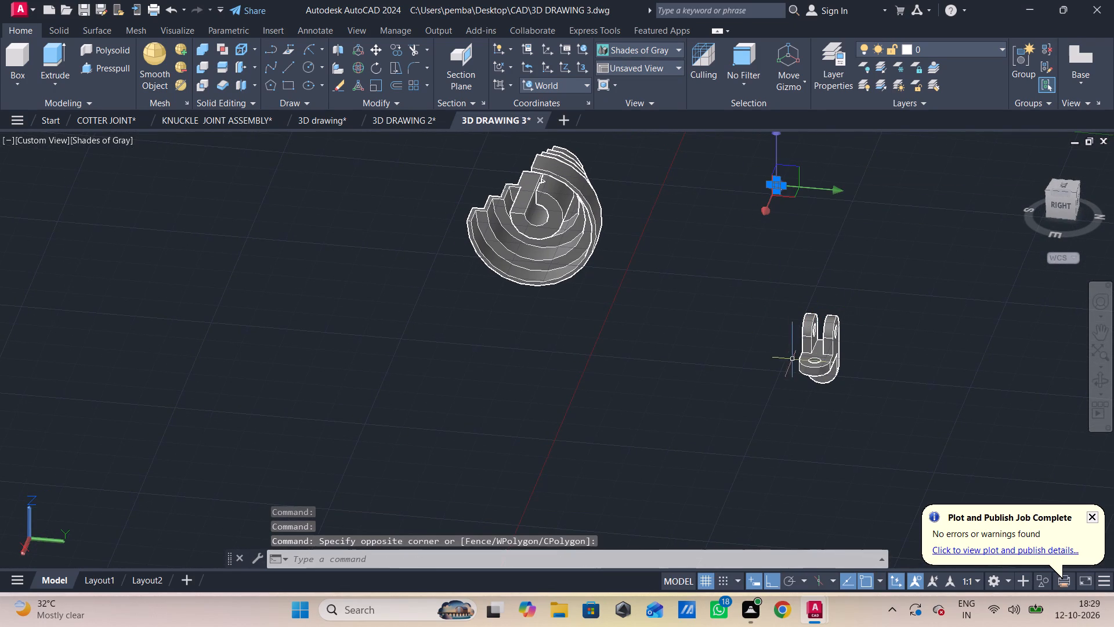
pyautogui.press('Delete')
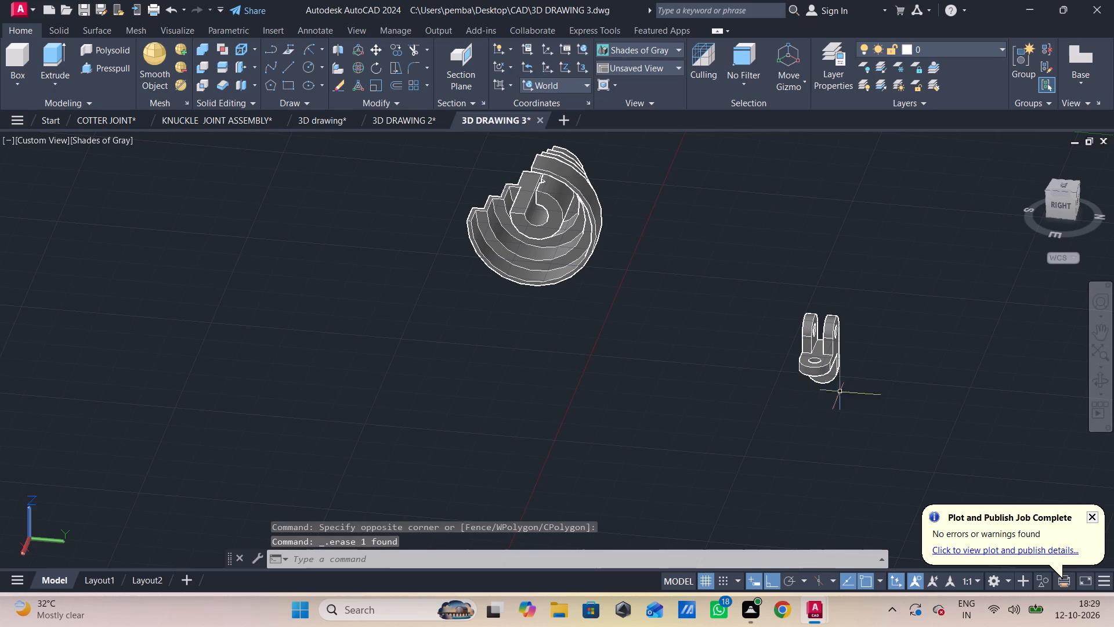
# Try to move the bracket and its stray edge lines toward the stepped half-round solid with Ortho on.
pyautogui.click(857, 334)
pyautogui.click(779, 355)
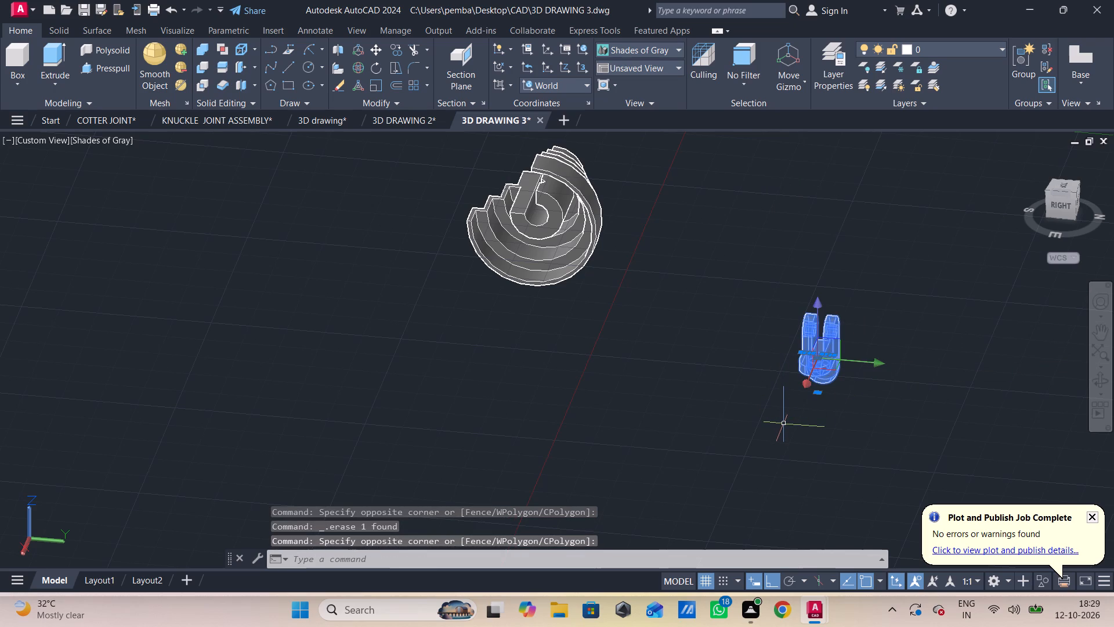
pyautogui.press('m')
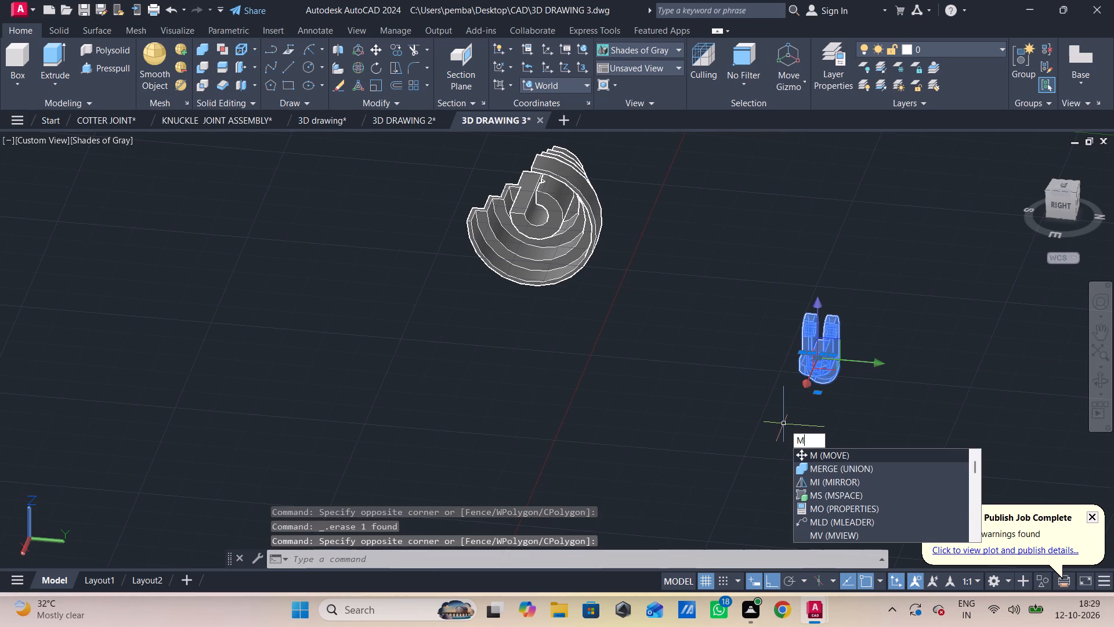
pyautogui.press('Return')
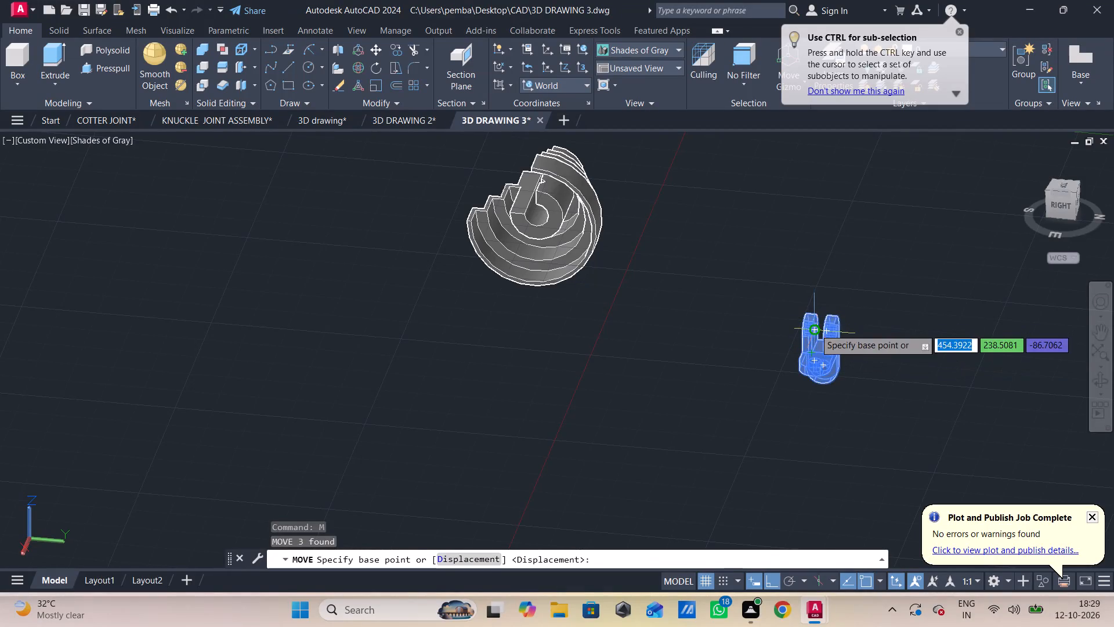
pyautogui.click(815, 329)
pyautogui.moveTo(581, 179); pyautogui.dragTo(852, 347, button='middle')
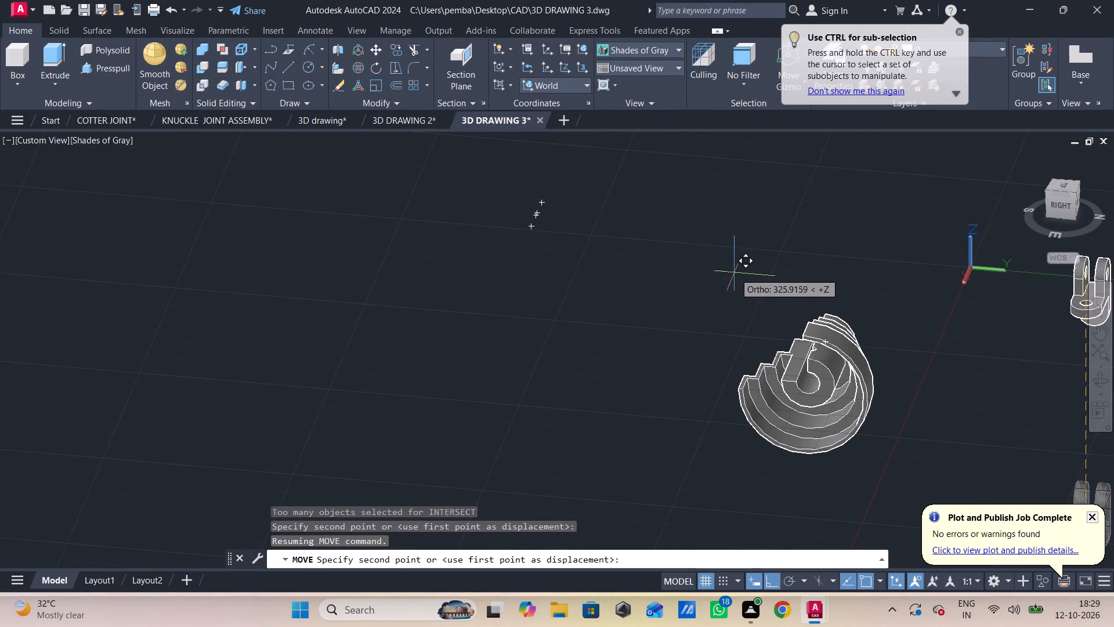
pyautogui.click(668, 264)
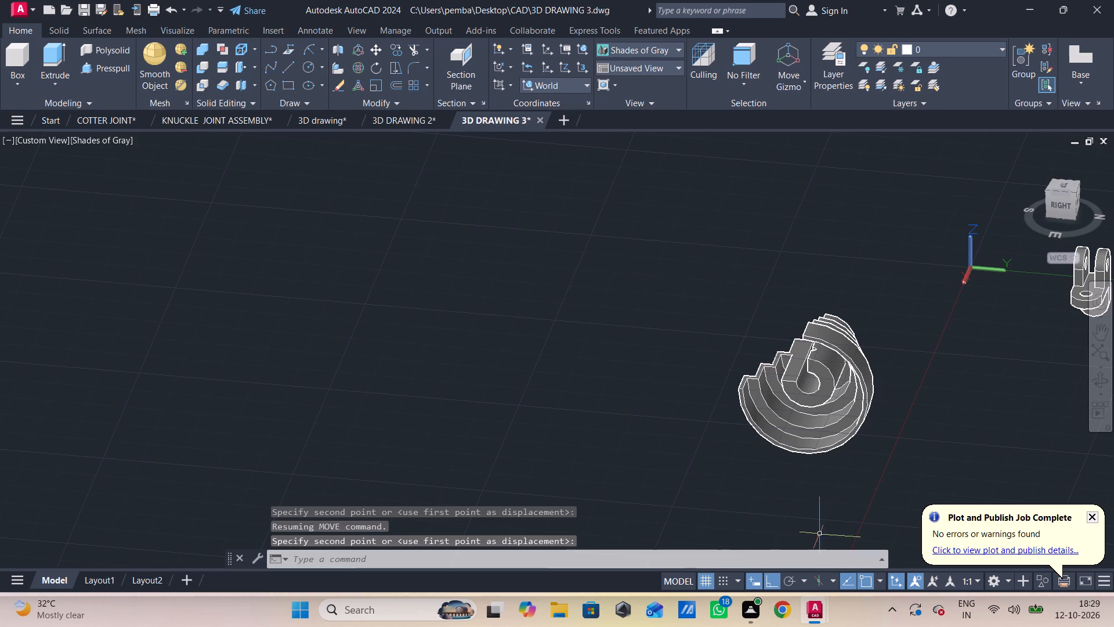
# Turn Ortho off and move only the bracket to the far side of the stepped half-round solid.
pyautogui.click(771, 579)
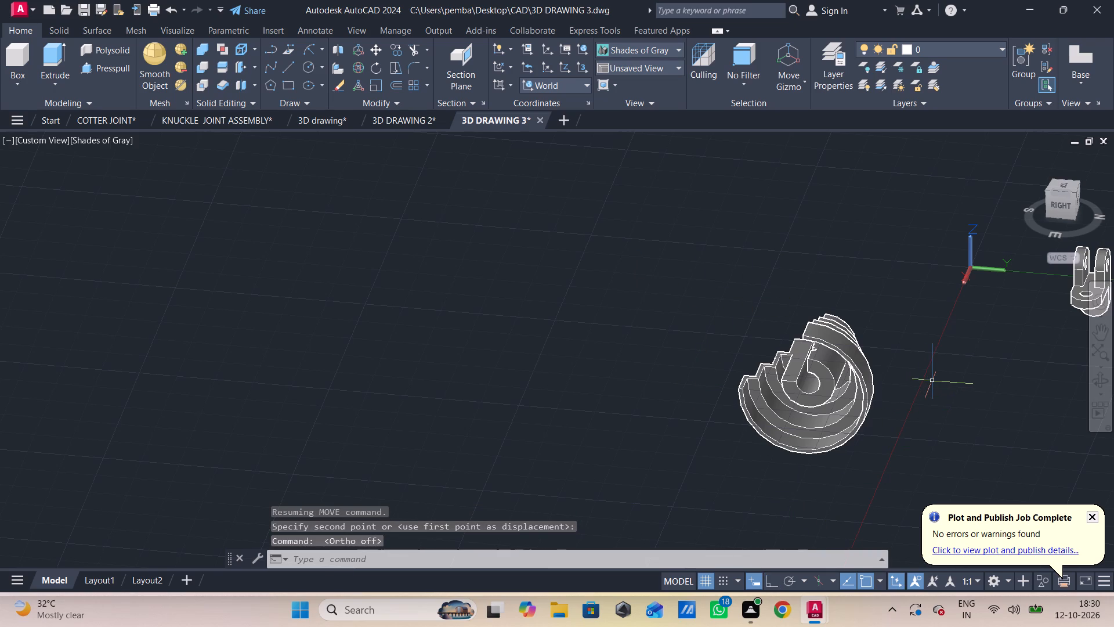
pyautogui.moveTo(932, 381); pyautogui.dragTo(888, 381, button='middle')
pyautogui.write('m')
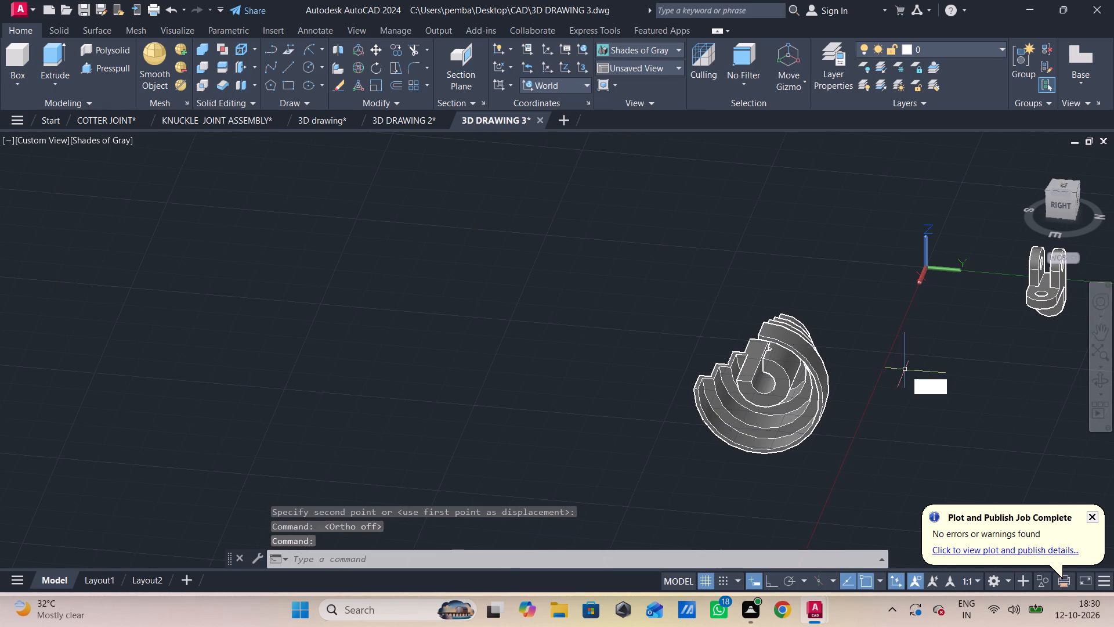
pyautogui.press('space')
pyautogui.click(1037, 283)
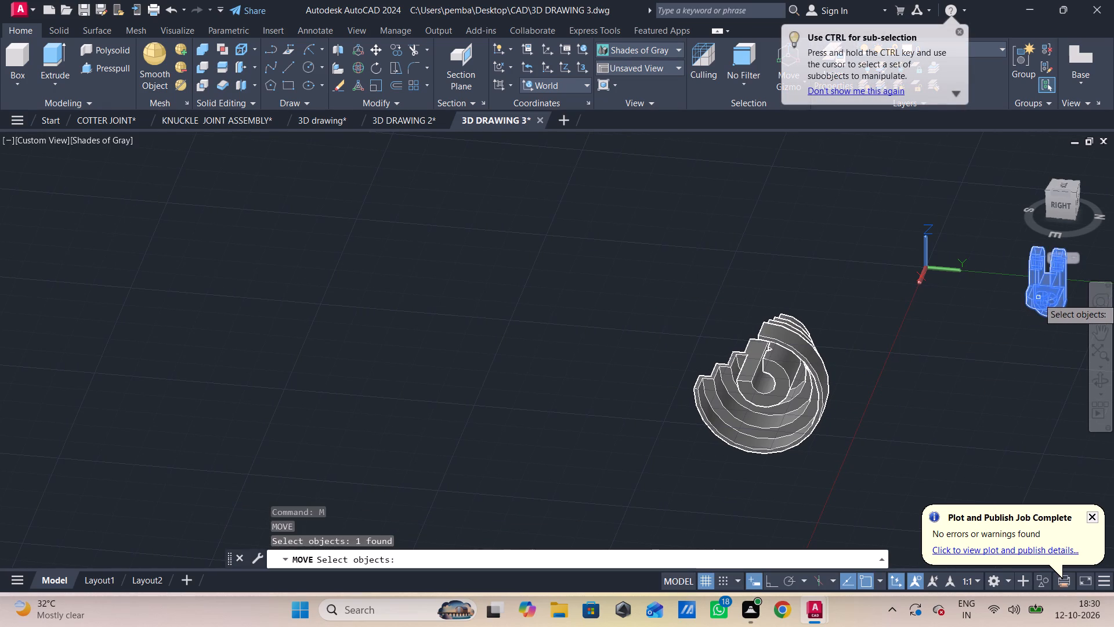
pyautogui.press('space')
pyautogui.click(1048, 281)
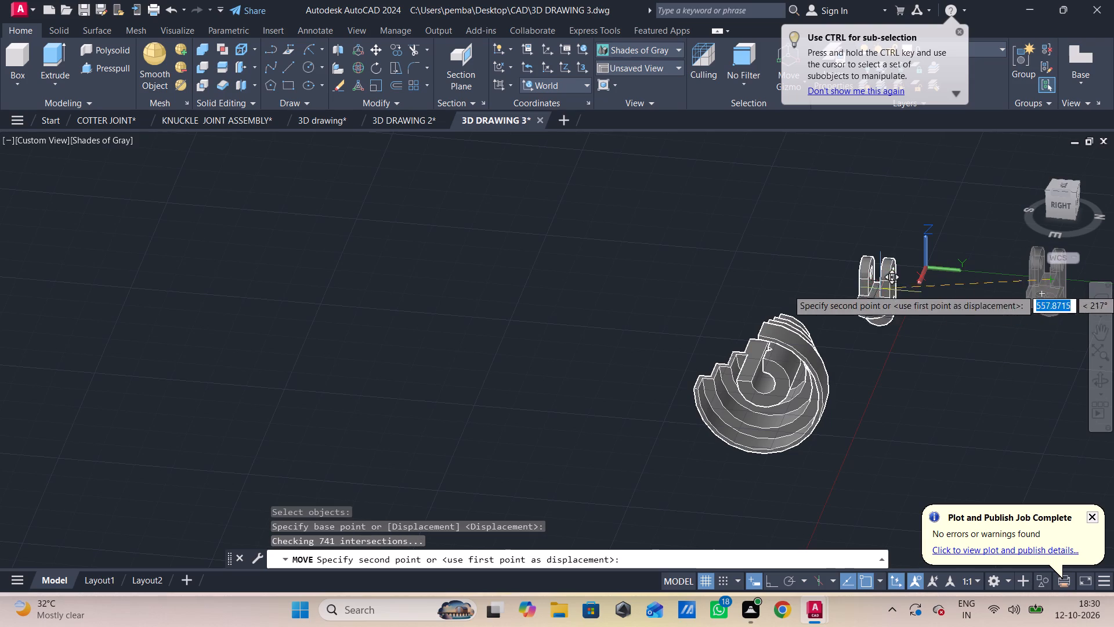
pyautogui.click(610, 280)
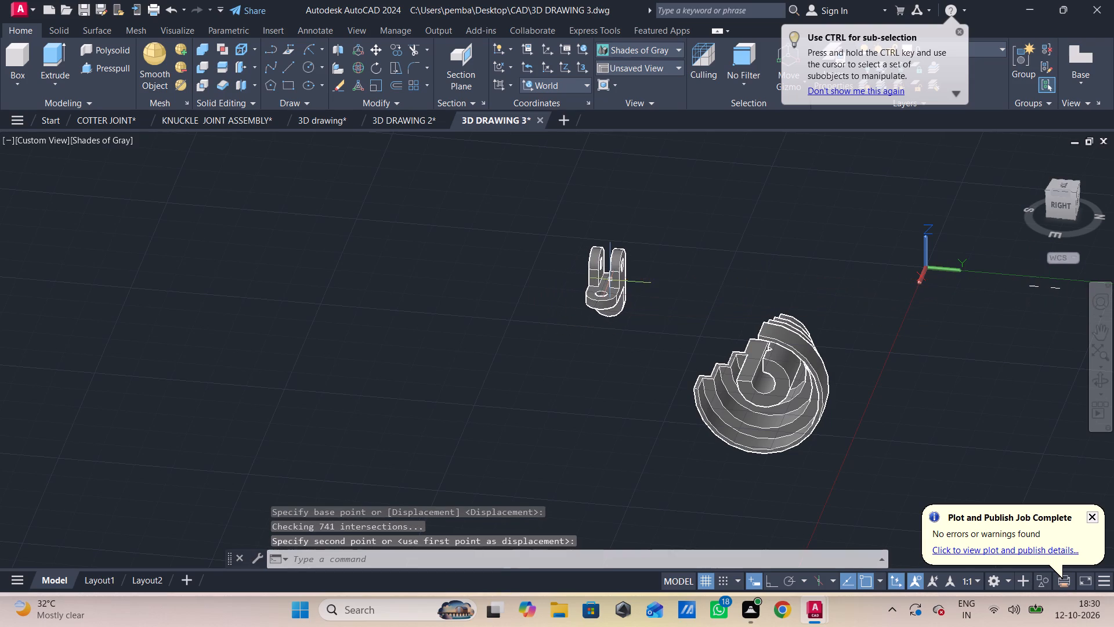
pyautogui.scroll(3, 630, 292)
pyautogui.scroll(-1, 630, 296)
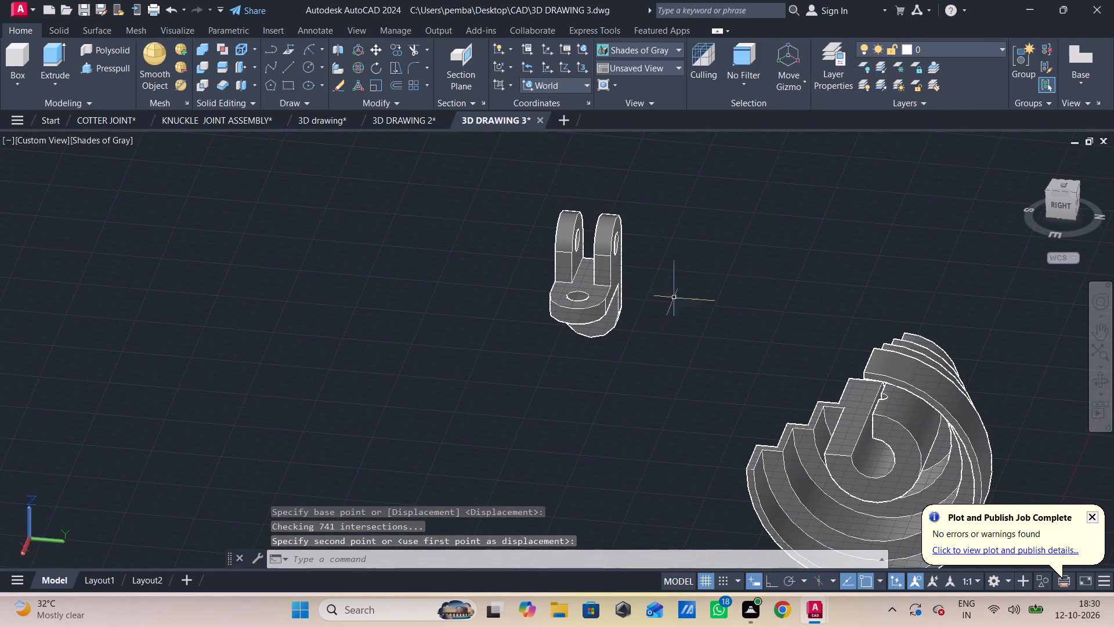
# Move the stepped half-round solid closer to the bracket.
pyautogui.click(878, 439)
pyautogui.press('space')
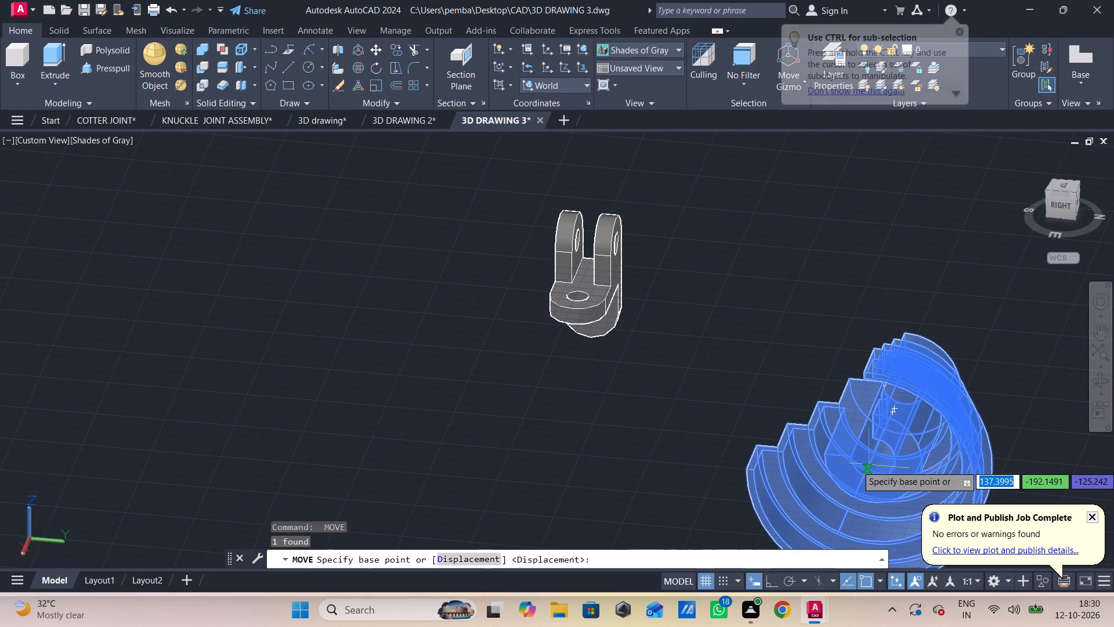
pyautogui.click(882, 420)
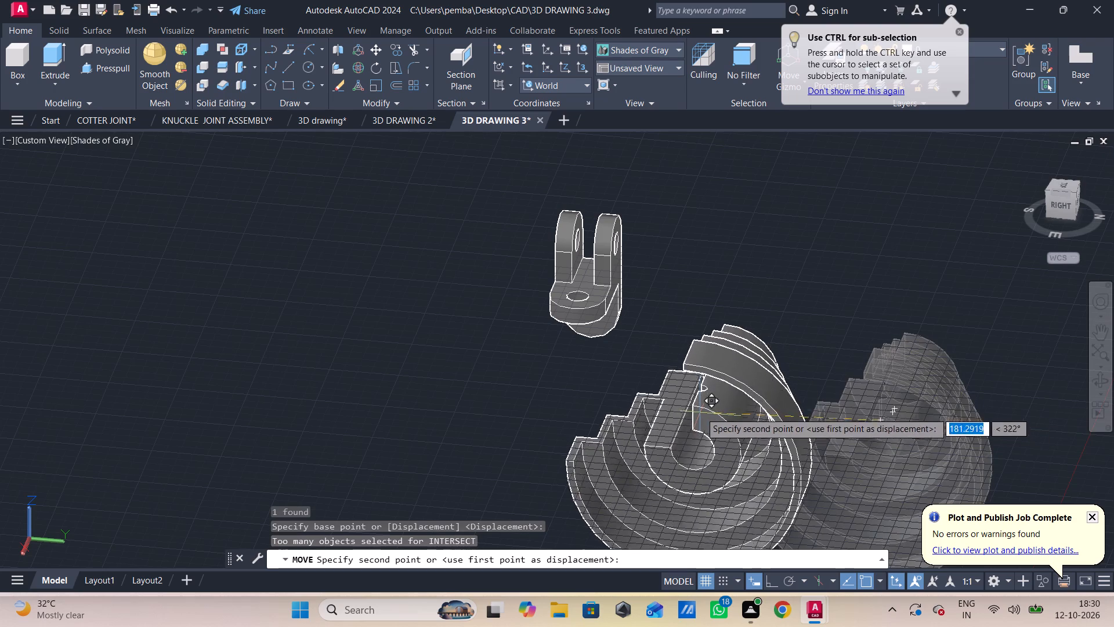
pyautogui.click(669, 409)
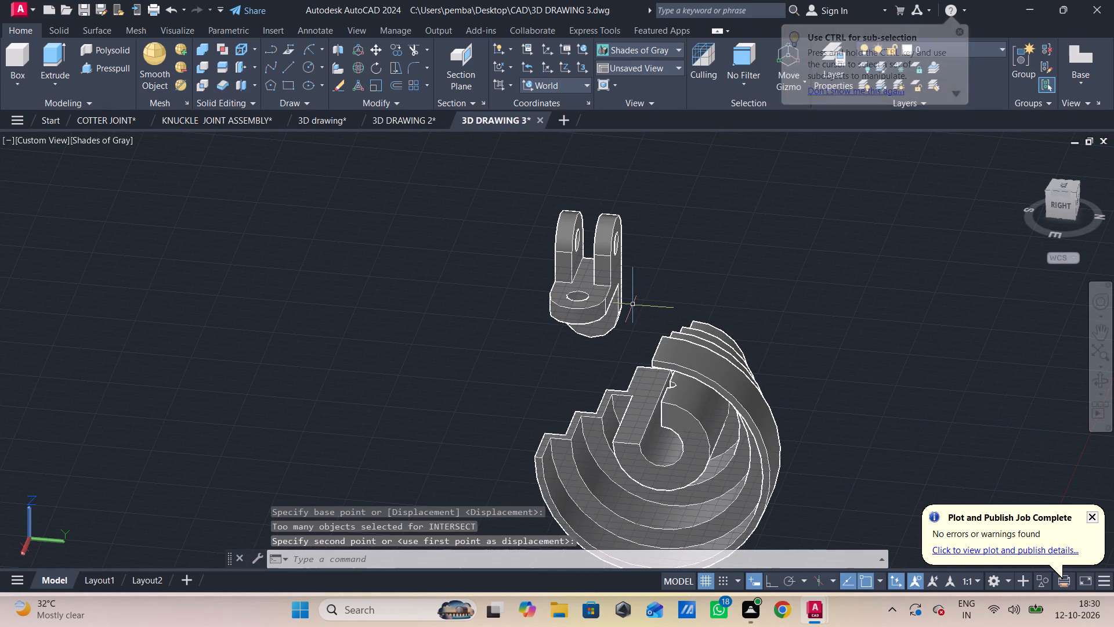
# From a front-right view, move the stepped half-round solid to just below and beside the bracket.
pyautogui.click(612, 267)
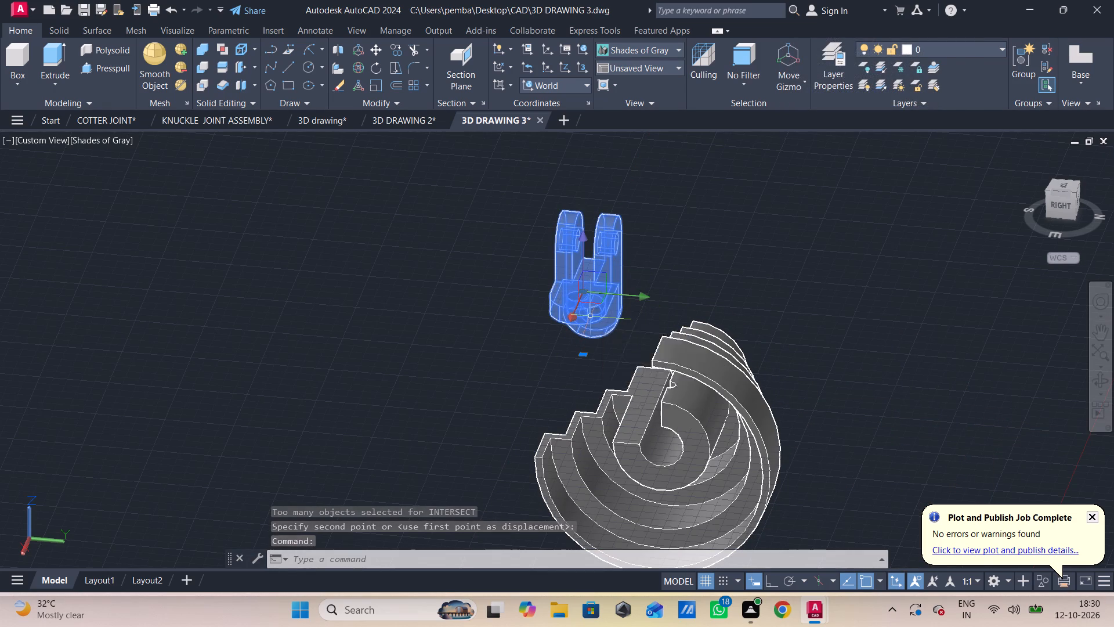
pyautogui.press('Escape')
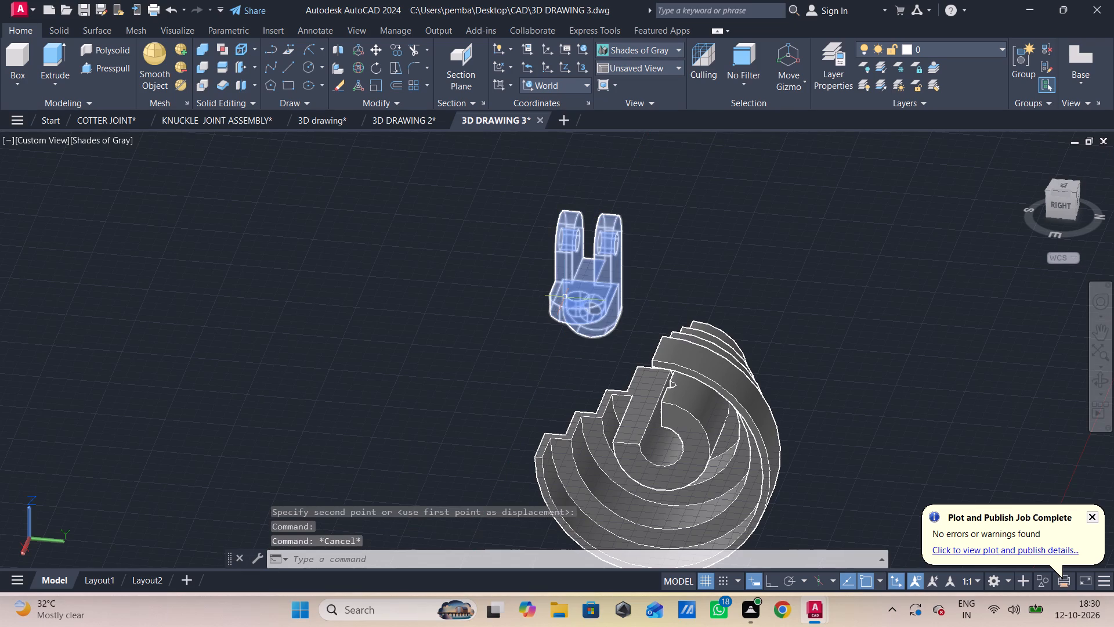
pyautogui.keyDown('shift'); pyautogui.moveTo(565, 297); pyautogui.dragTo(630, 289, button='middle'); pyautogui.keyUp('shift')
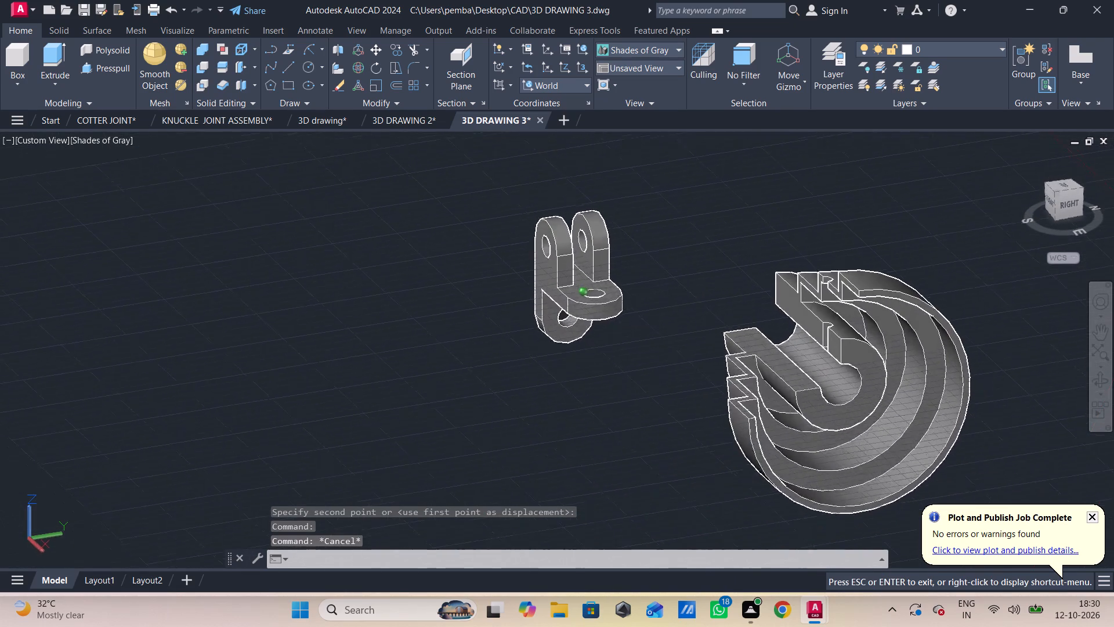
pyautogui.keyDown('shift'); pyautogui.moveTo(630, 289); pyautogui.dragTo(654, 277, button='middle'); pyautogui.keyUp('shift')
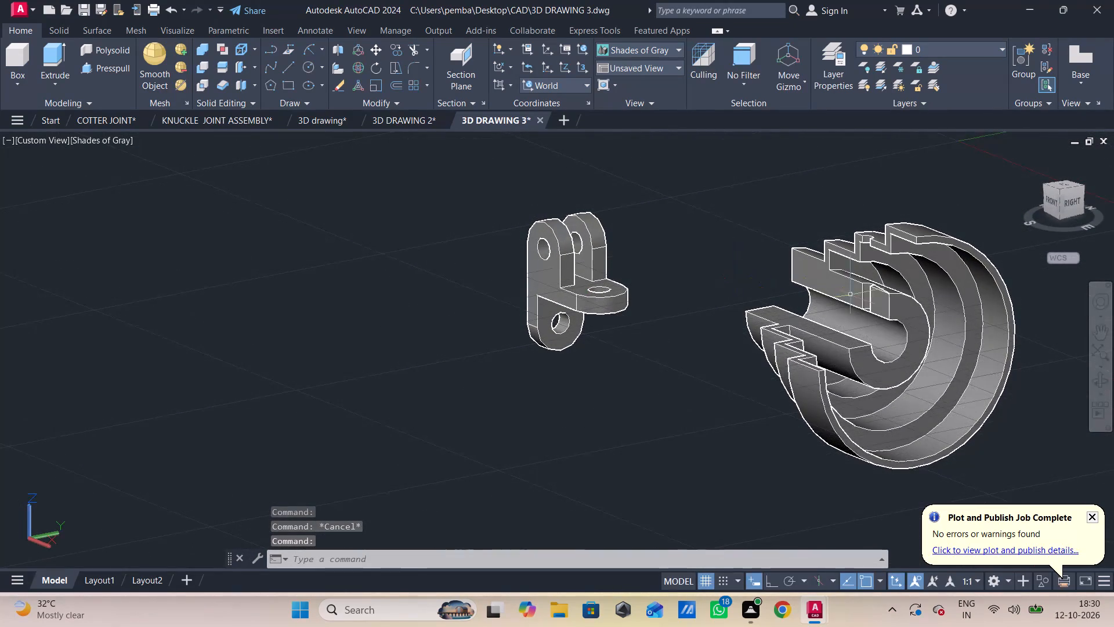
pyautogui.click(913, 308)
pyautogui.press('space')
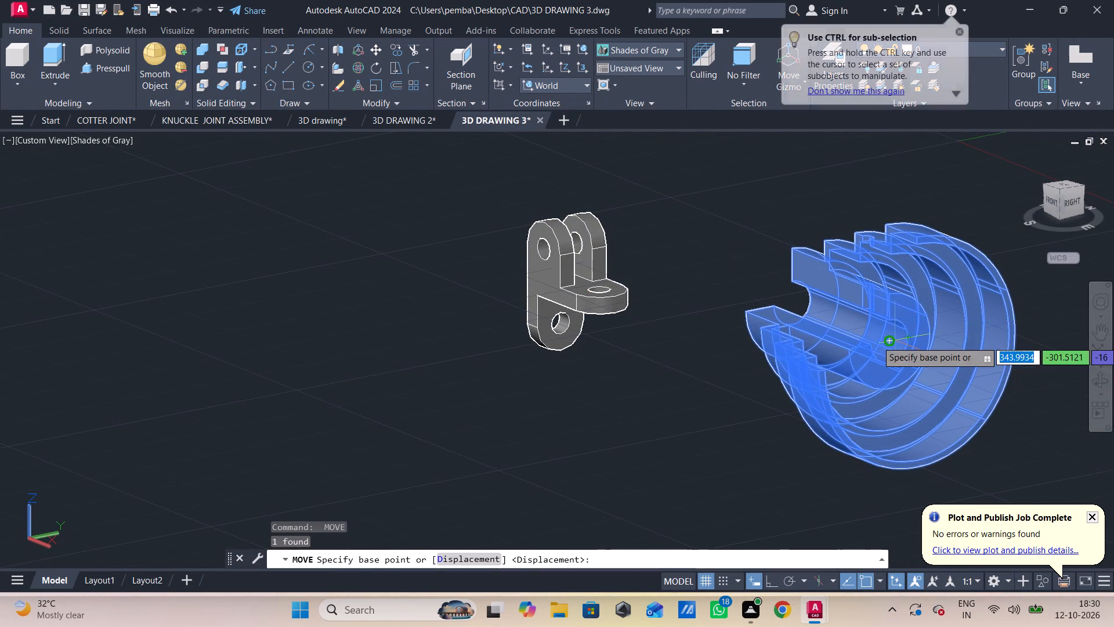
pyautogui.click(892, 342)
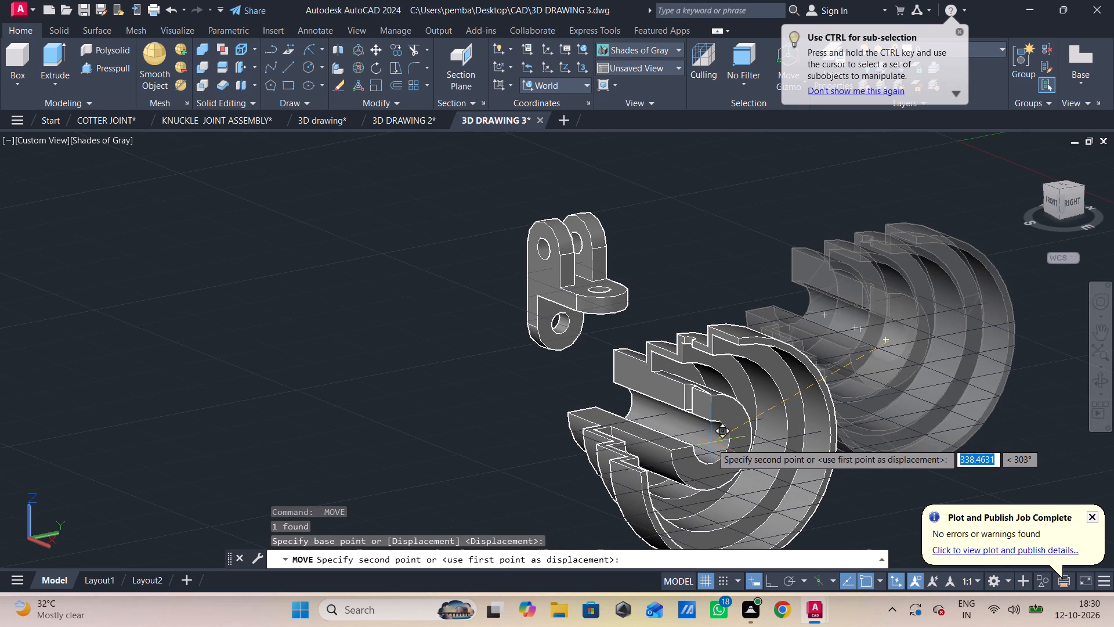
pyautogui.click(706, 449)
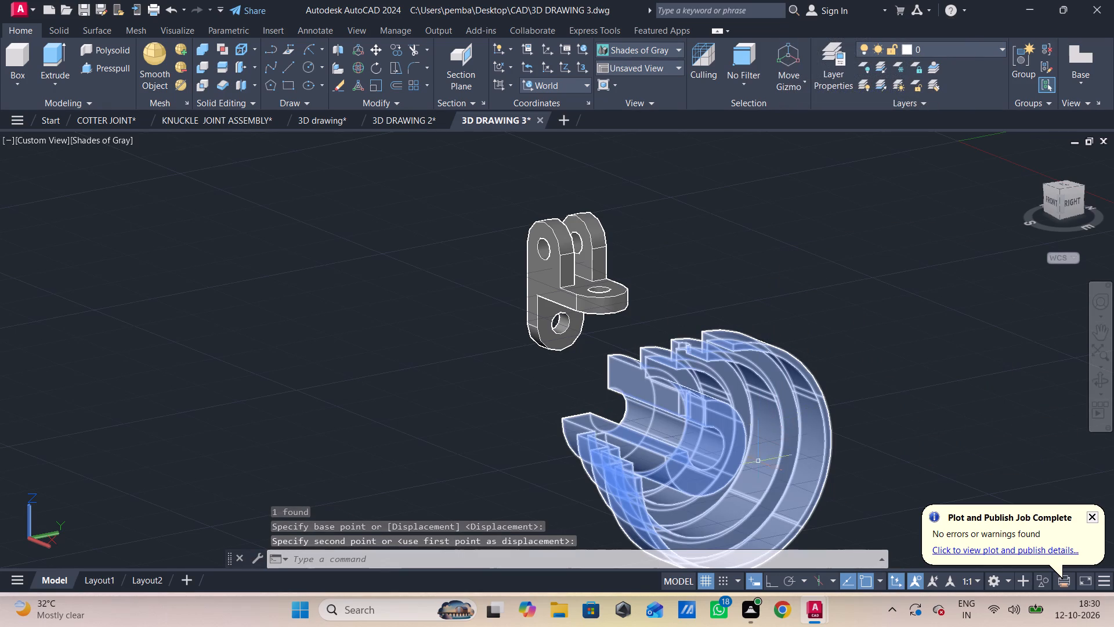
# Rotate the stepped half-round solid freehand about its vertical axis using 3DROTATE.
pyautogui.press('3')
pyautogui.press('d')
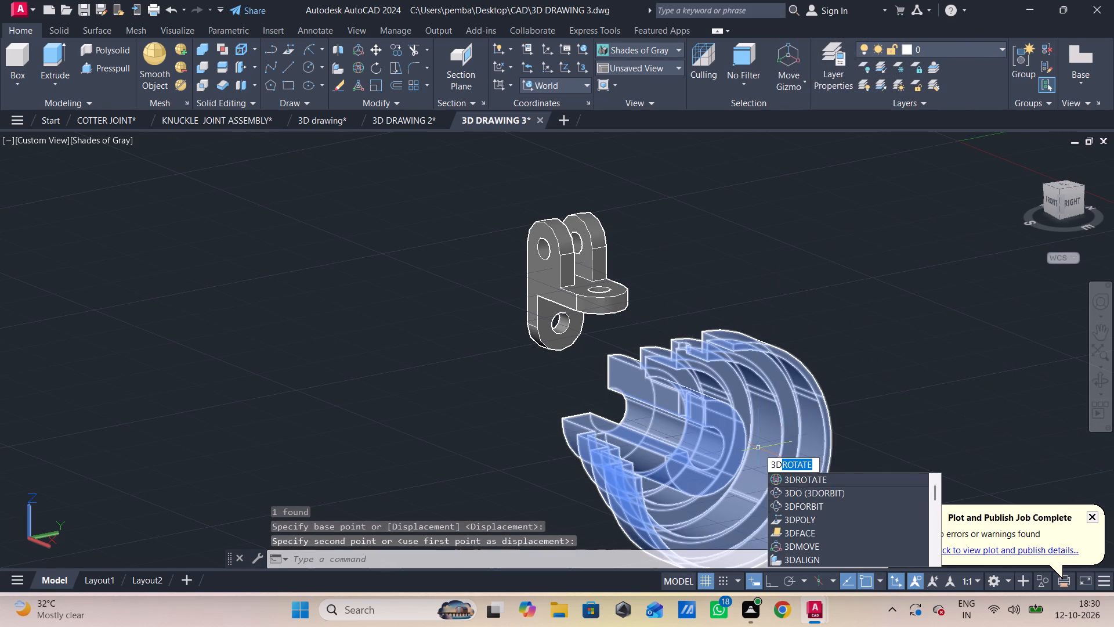
pyautogui.click(779, 481)
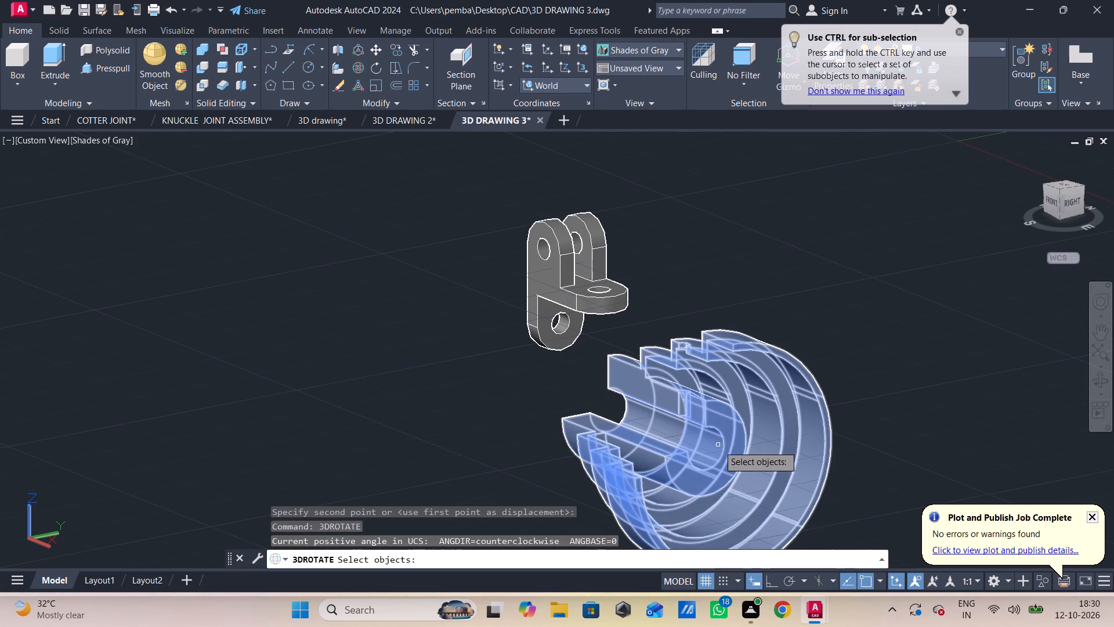
pyautogui.click(718, 445)
pyautogui.press('space')
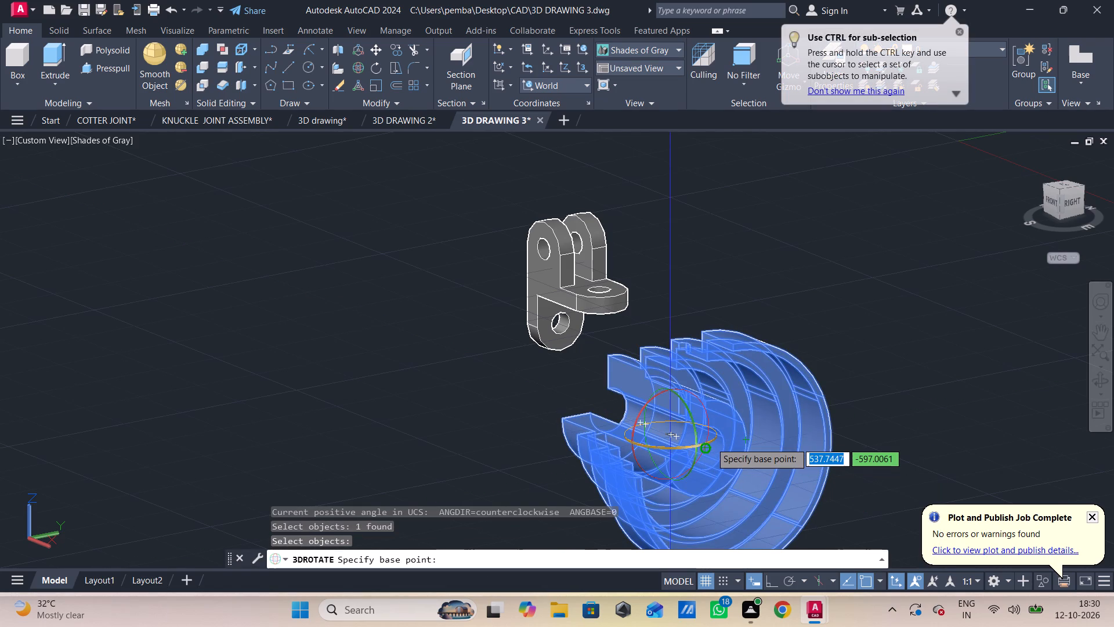
pyautogui.moveTo(709, 440); pyautogui.dragTo(732, 429)
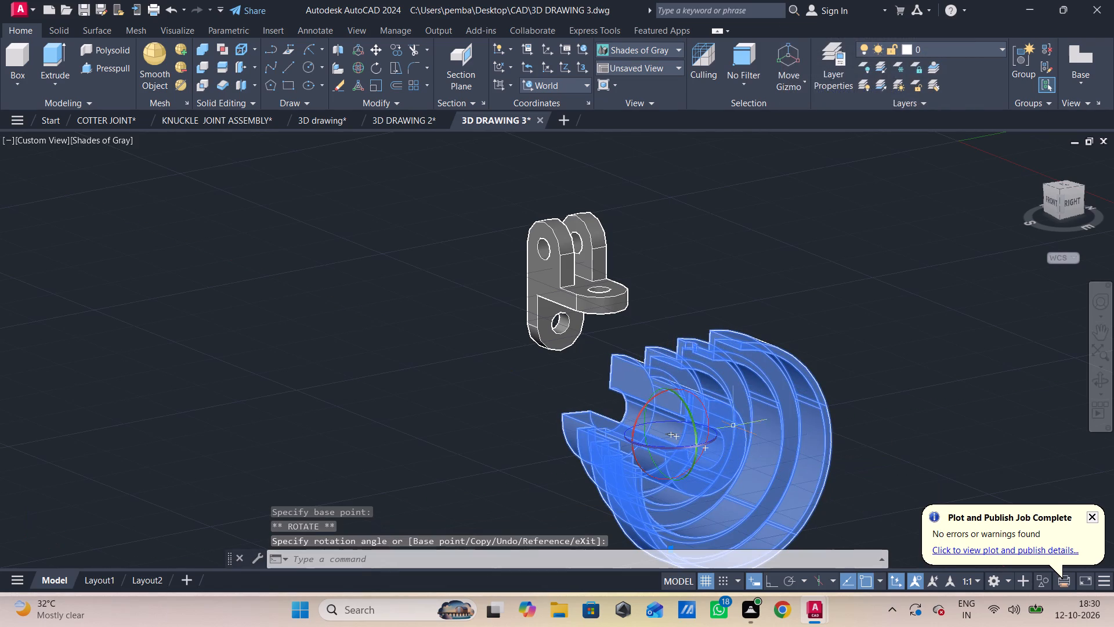
pyautogui.click(710, 442)
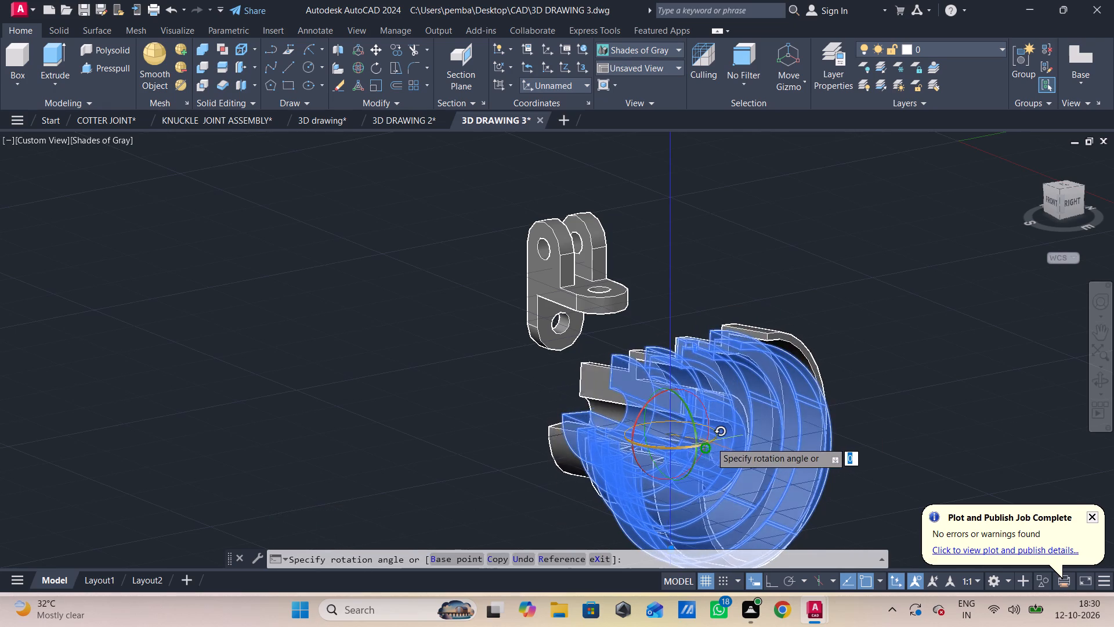
pyautogui.click(722, 438)
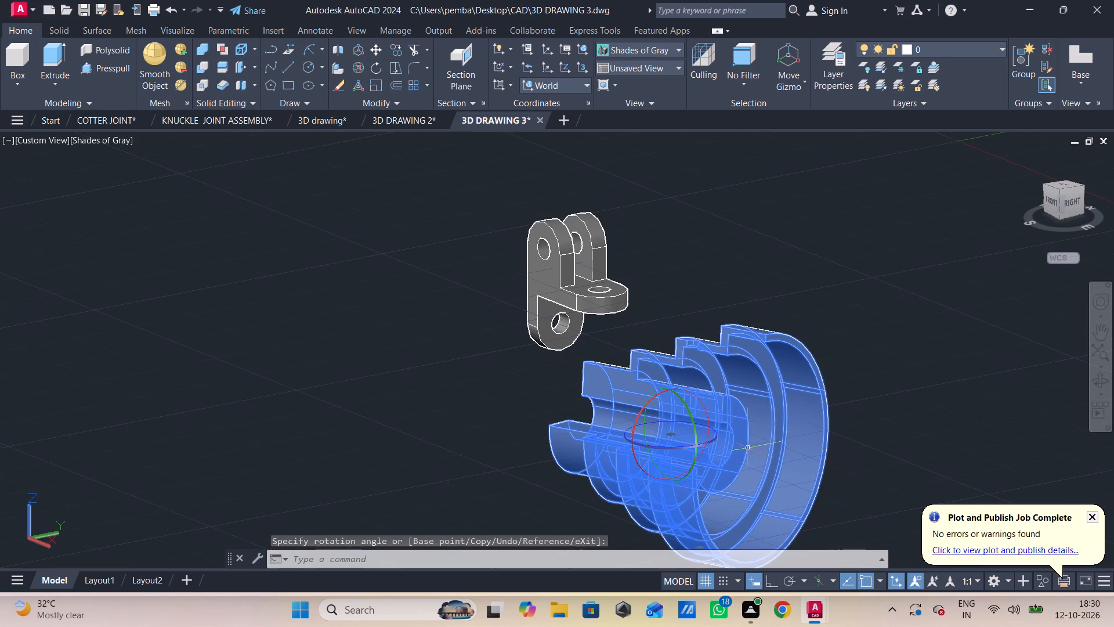
pyautogui.press('Escape')
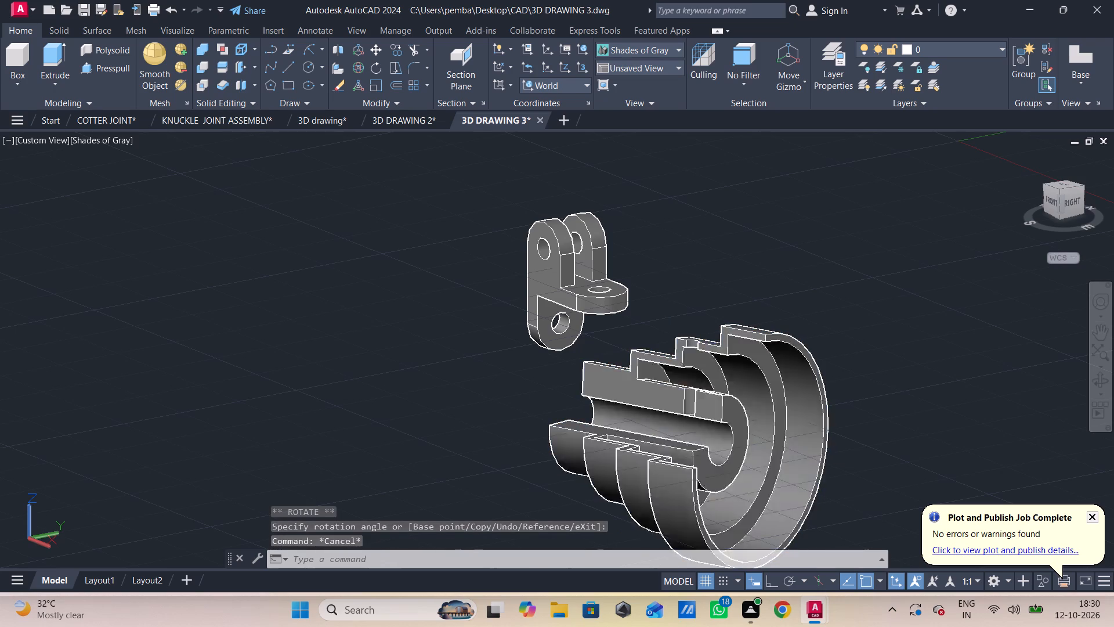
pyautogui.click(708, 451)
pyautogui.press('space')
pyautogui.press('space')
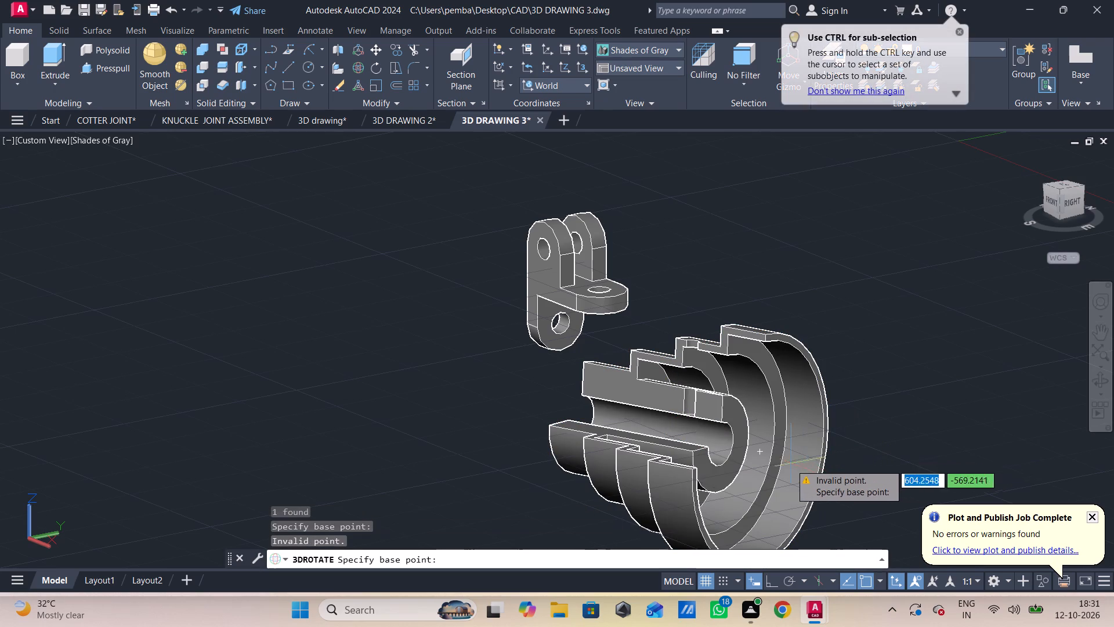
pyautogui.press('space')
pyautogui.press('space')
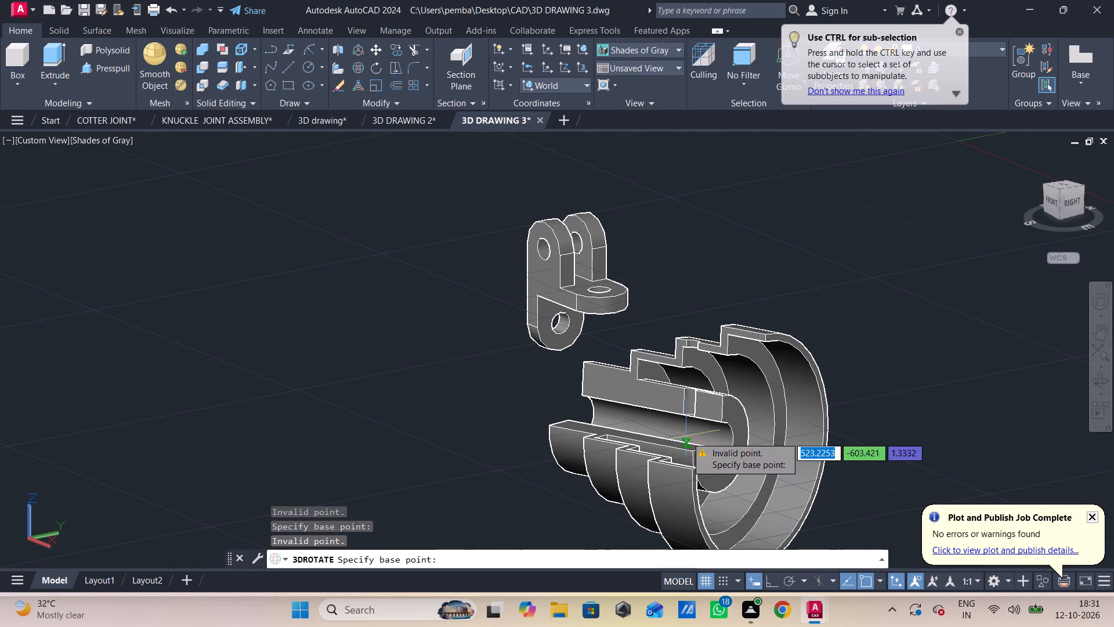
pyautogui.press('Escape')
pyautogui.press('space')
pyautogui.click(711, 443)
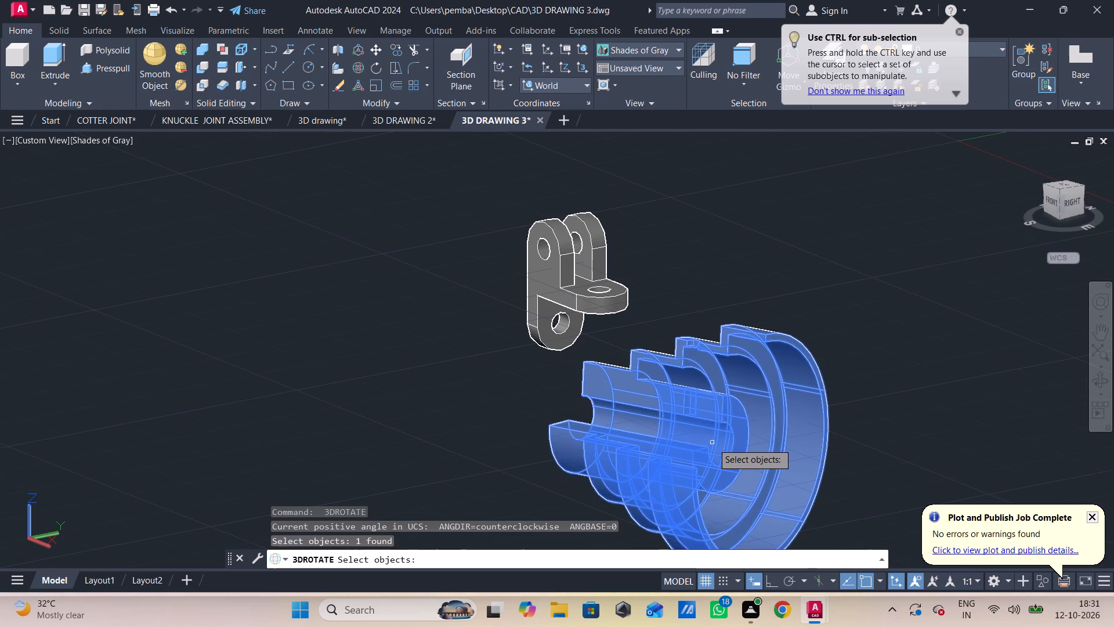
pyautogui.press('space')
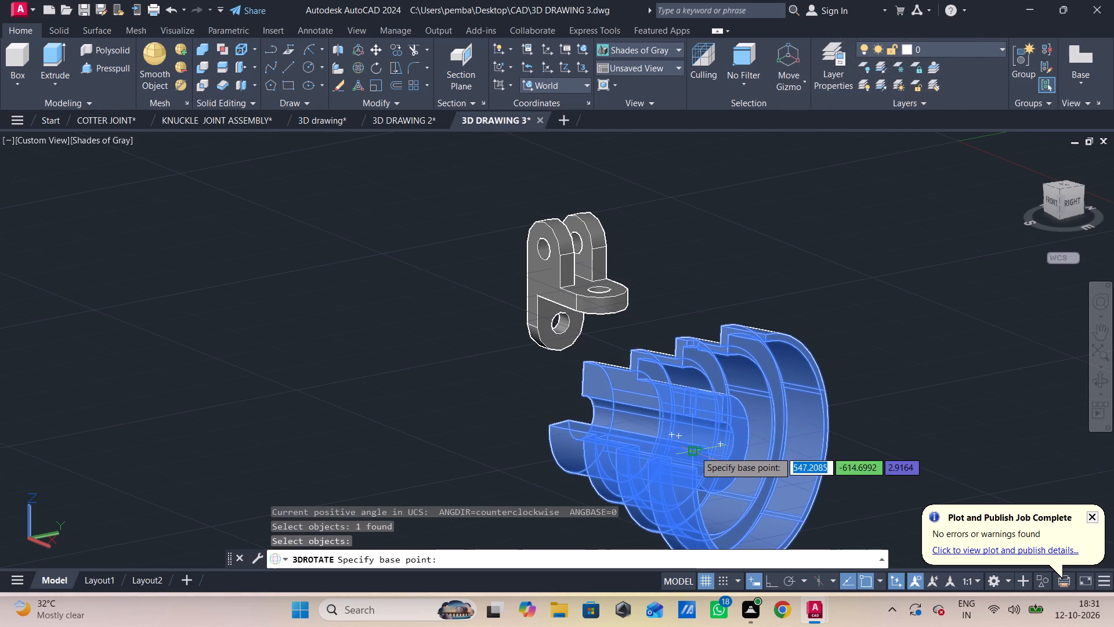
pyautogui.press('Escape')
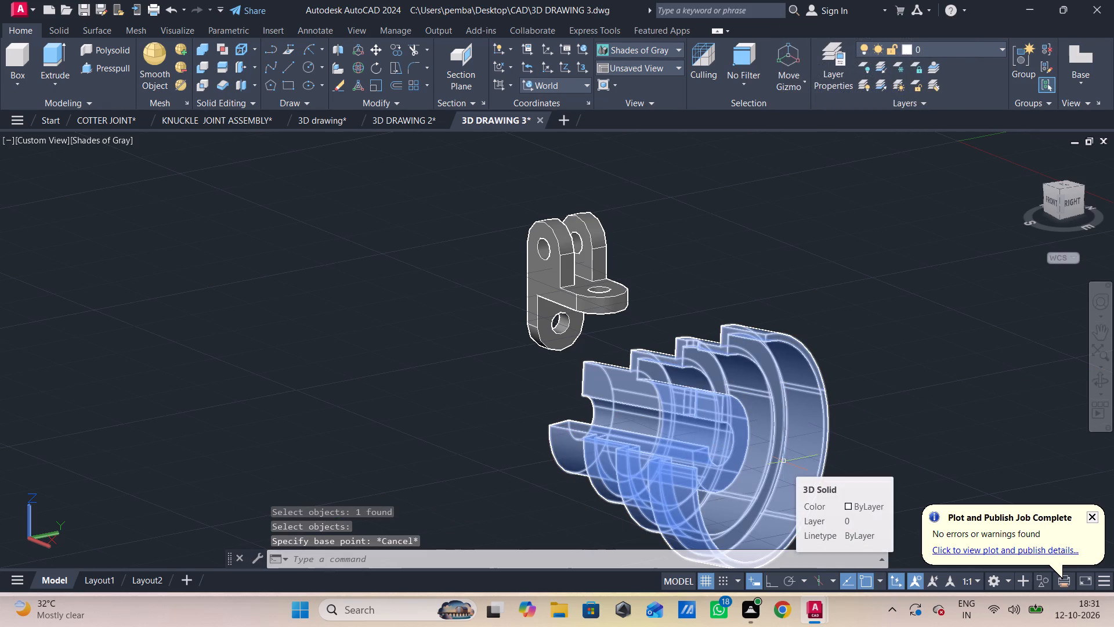
# Rotate the stepped half-round solid freehand about its vertical axis with 3DROTATE so its cut-open side faces the viewer.
pyautogui.press('3')
pyautogui.press('d')
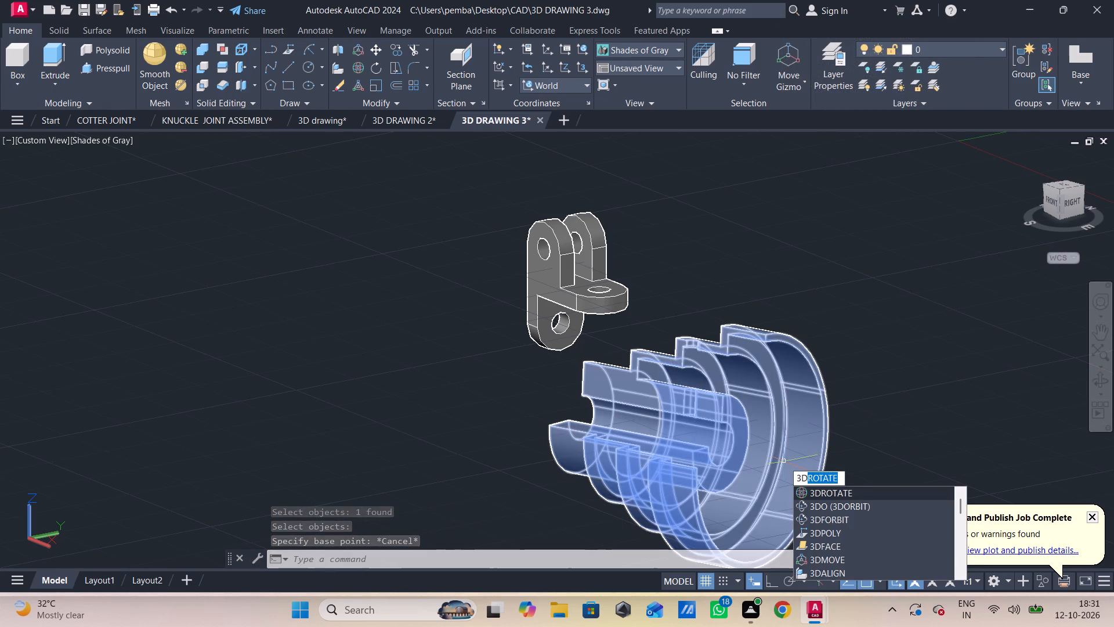
pyautogui.click(801, 492)
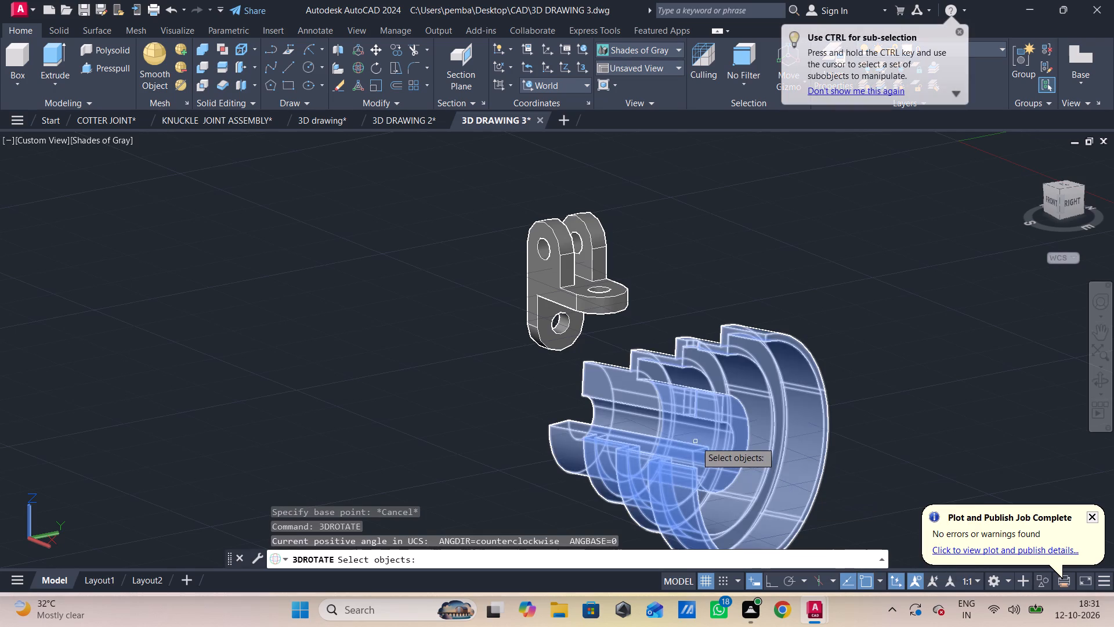
pyautogui.click(696, 441)
pyautogui.press('space')
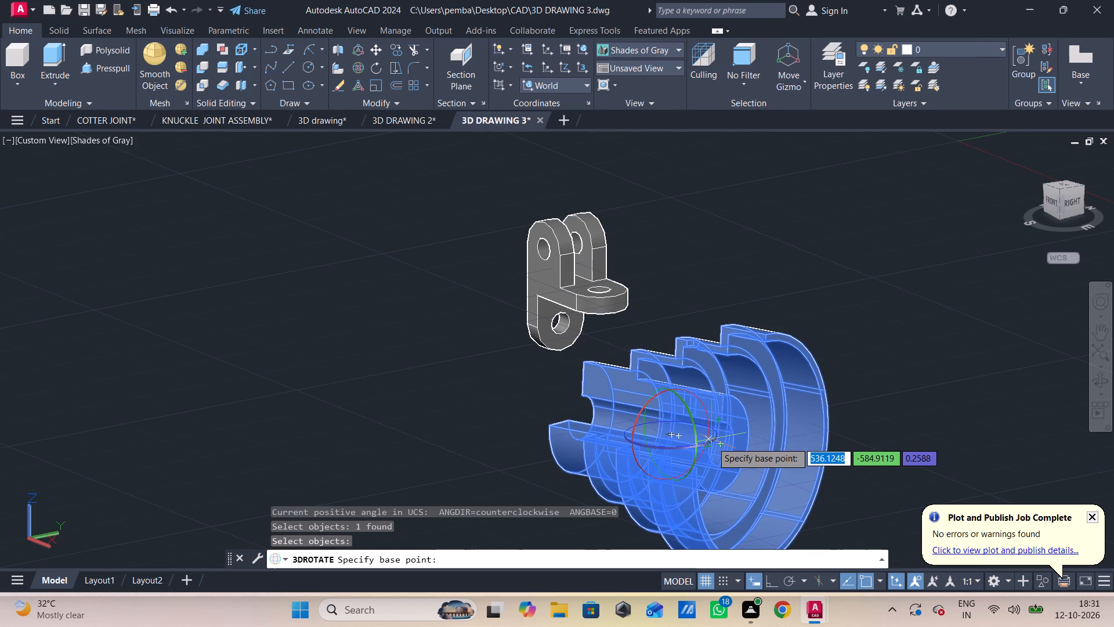
pyautogui.scroll(2, 710, 442)
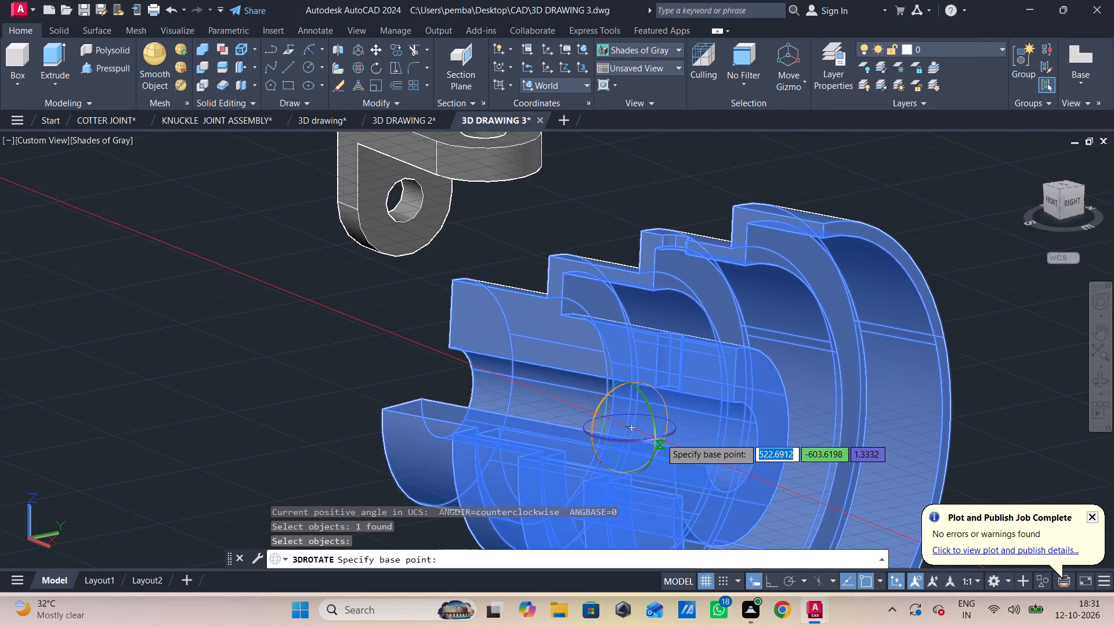
pyautogui.click(660, 435)
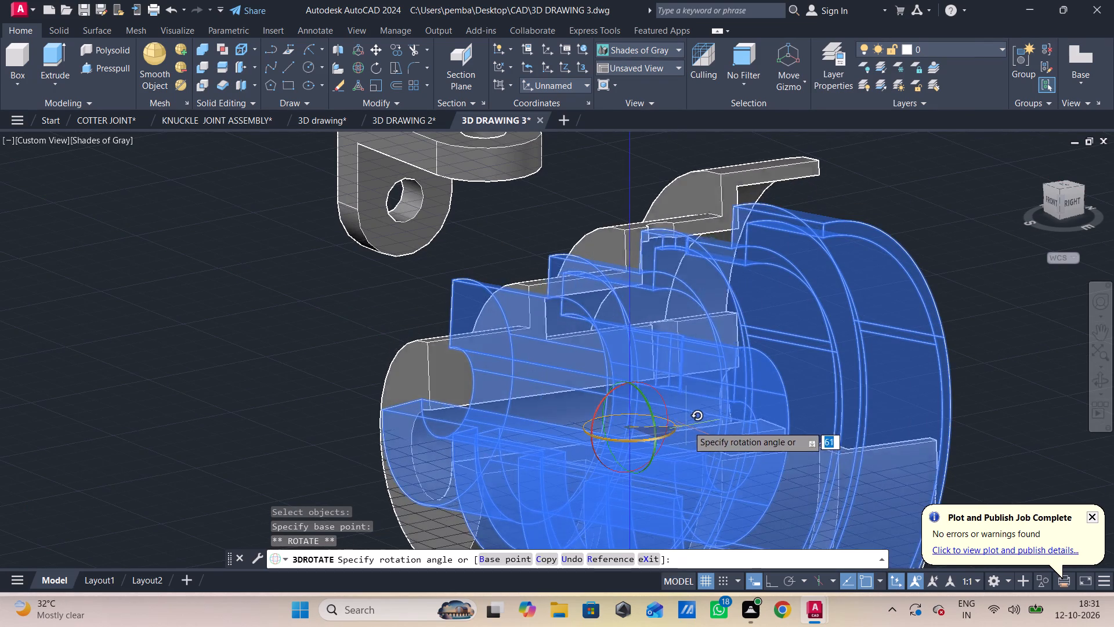
pyautogui.click(697, 421)
pyautogui.press('Escape')
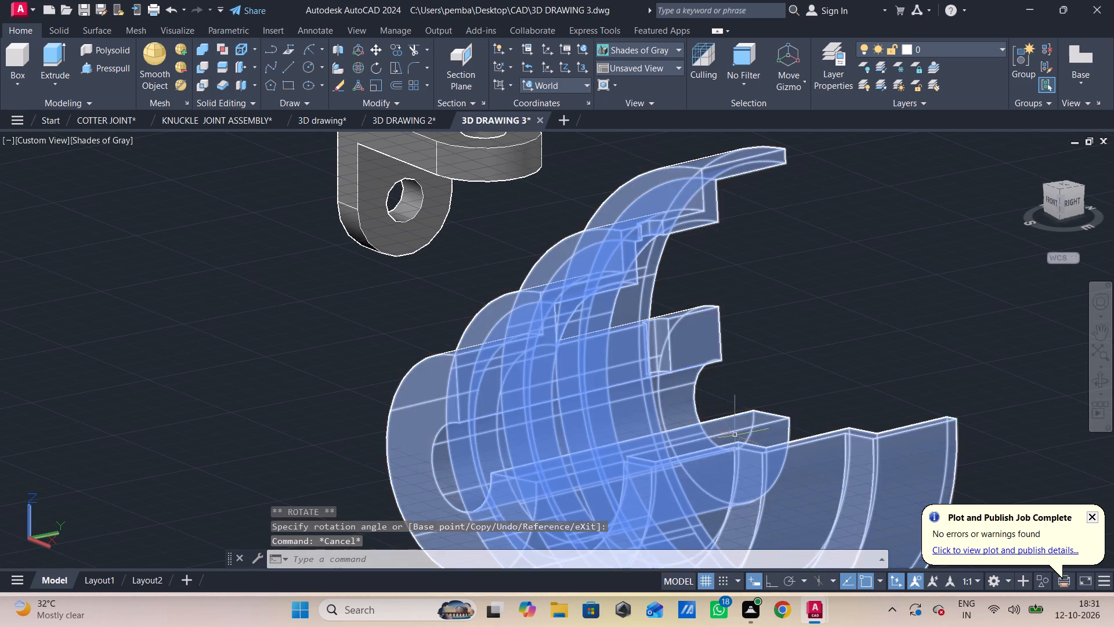
# Move the rotated stepped half-round solid freehand to directly below the bracket, leaving a small gap between them.
pyautogui.scroll(-3, 742, 435)
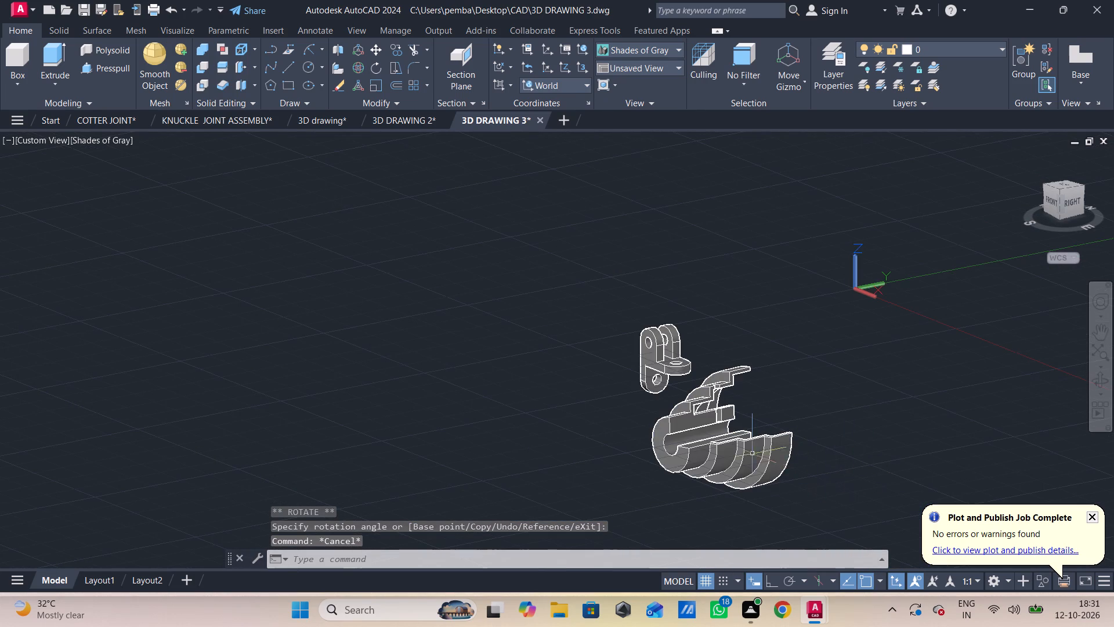
pyautogui.click(747, 453)
pyautogui.scroll(3, 745, 453)
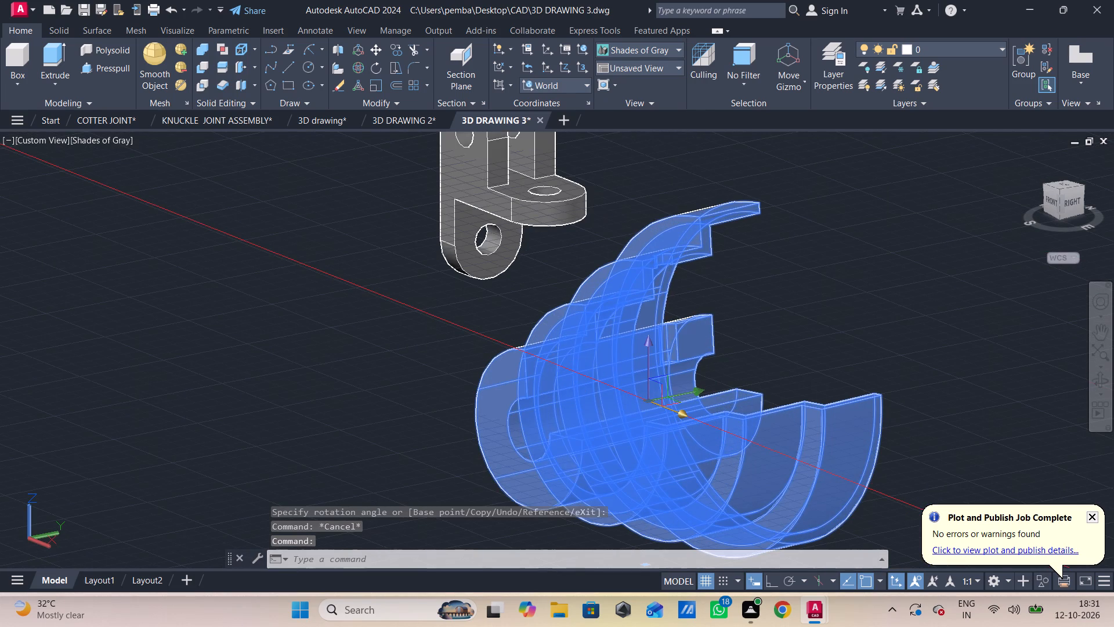
pyautogui.press('m')
pyautogui.press('space')
pyautogui.click(707, 459)
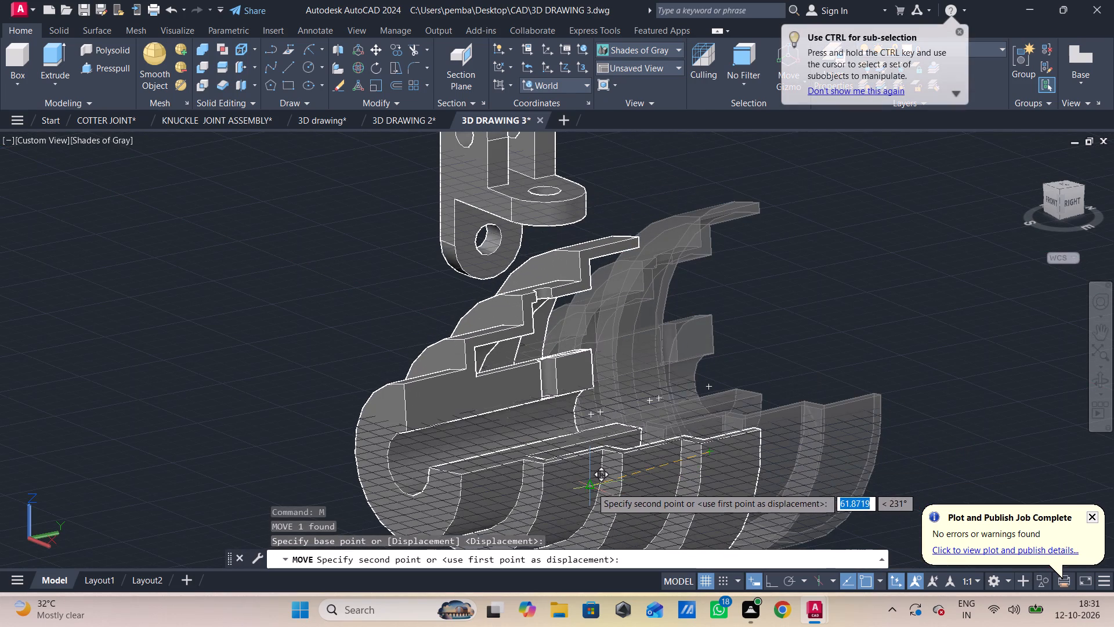
pyautogui.scroll(-1, 584, 500)
pyautogui.moveTo(584, 492); pyautogui.dragTo(587, 433, button='middle')
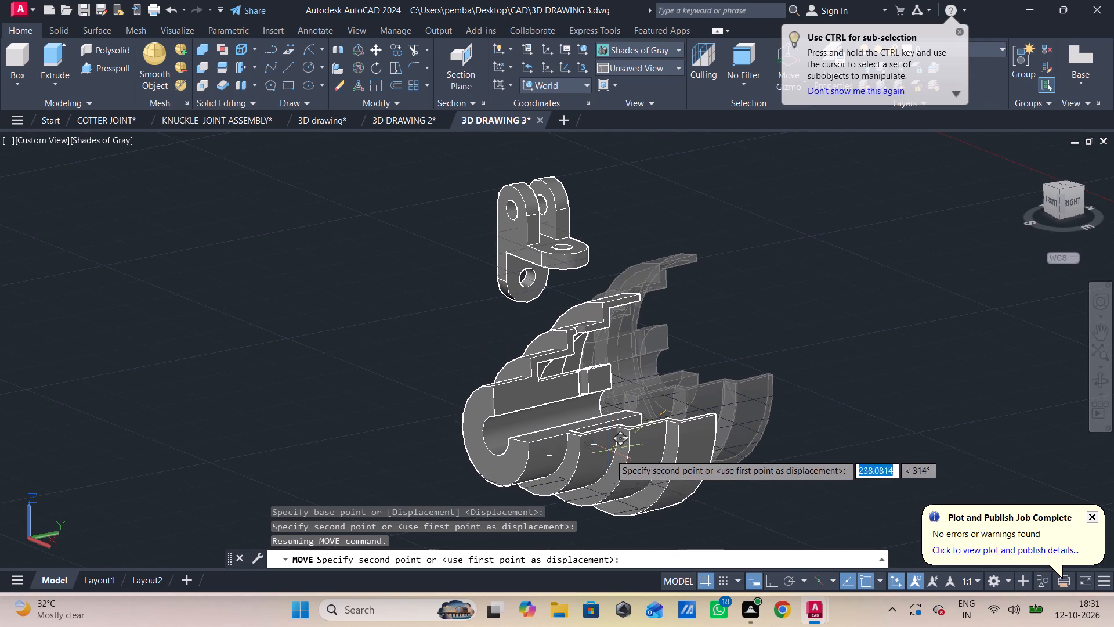
pyautogui.click(623, 477)
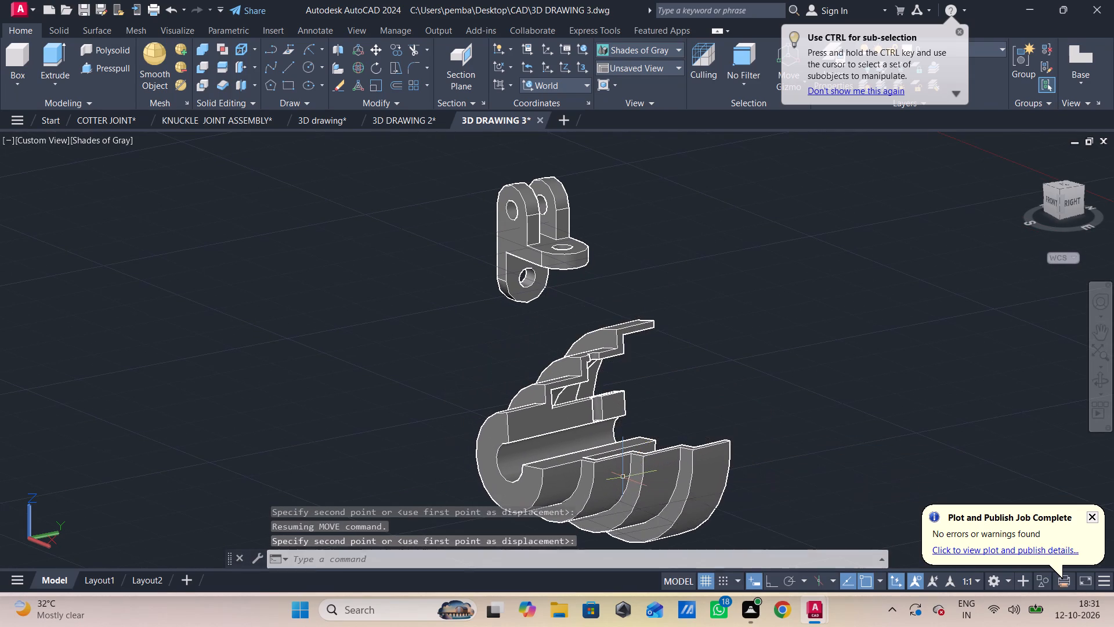
# Save 3D DRAWING 3 with both solids framed together in the view.
pyautogui.scroll(-1, 697, 445)
pyautogui.moveTo(689, 445); pyautogui.dragTo(661, 439, button='middle')
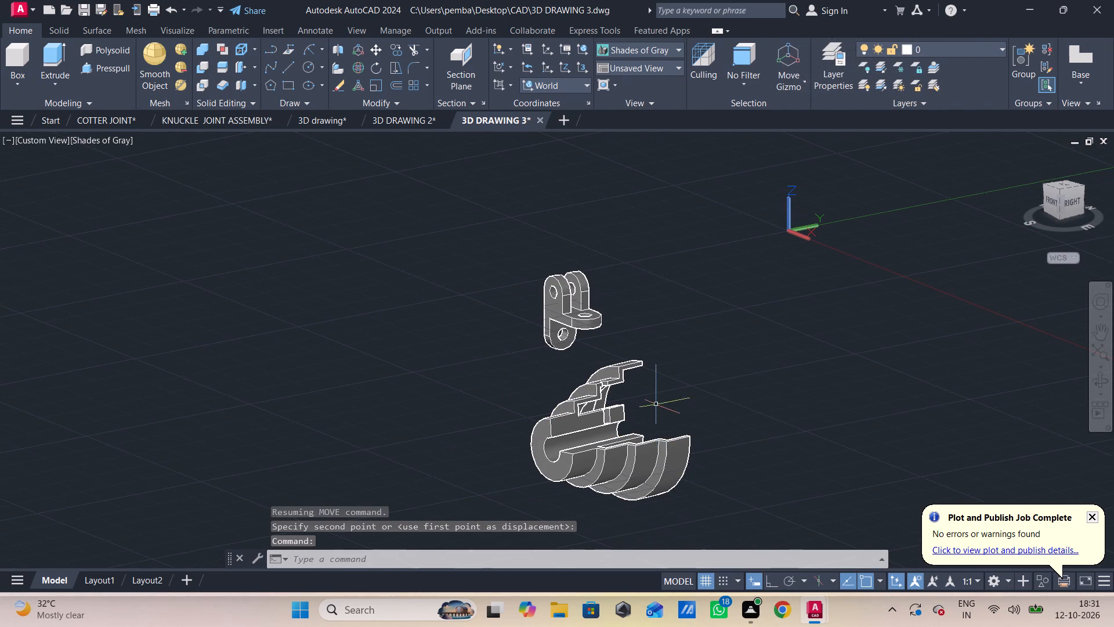
pyautogui.scroll(1, 656, 403)
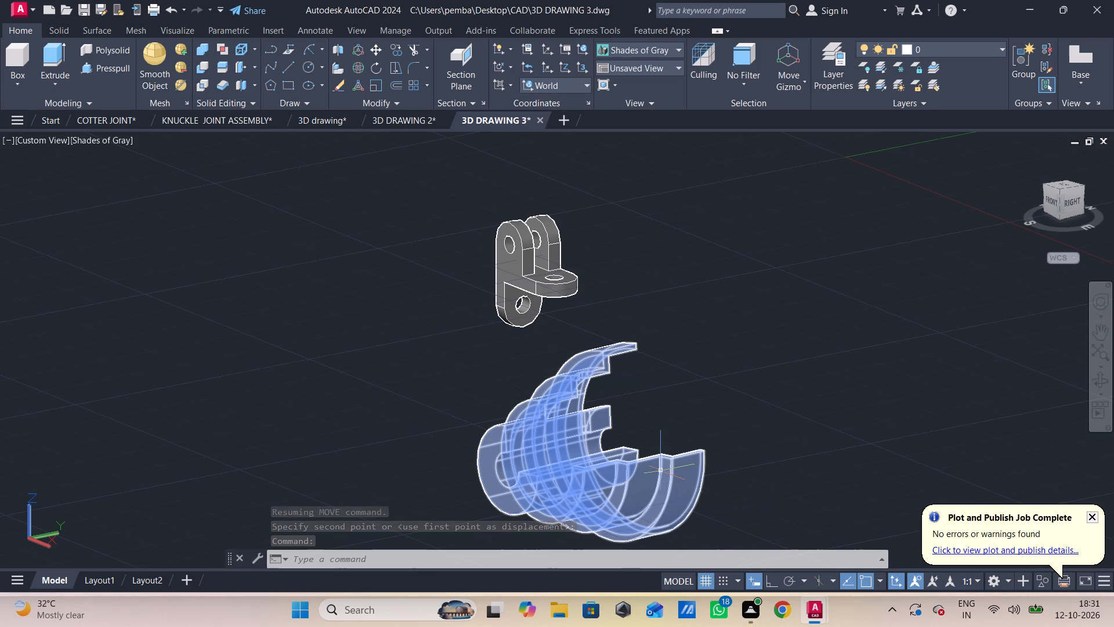
pyautogui.hotkey('ctrl', 's')
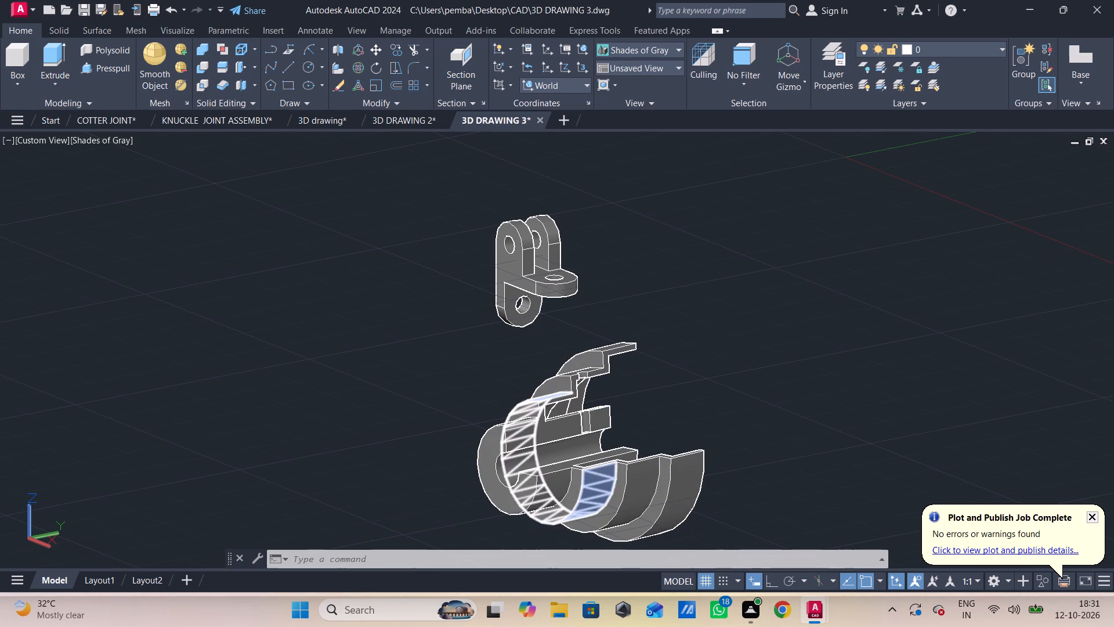
pyautogui.hotkey('ctrl', 's')
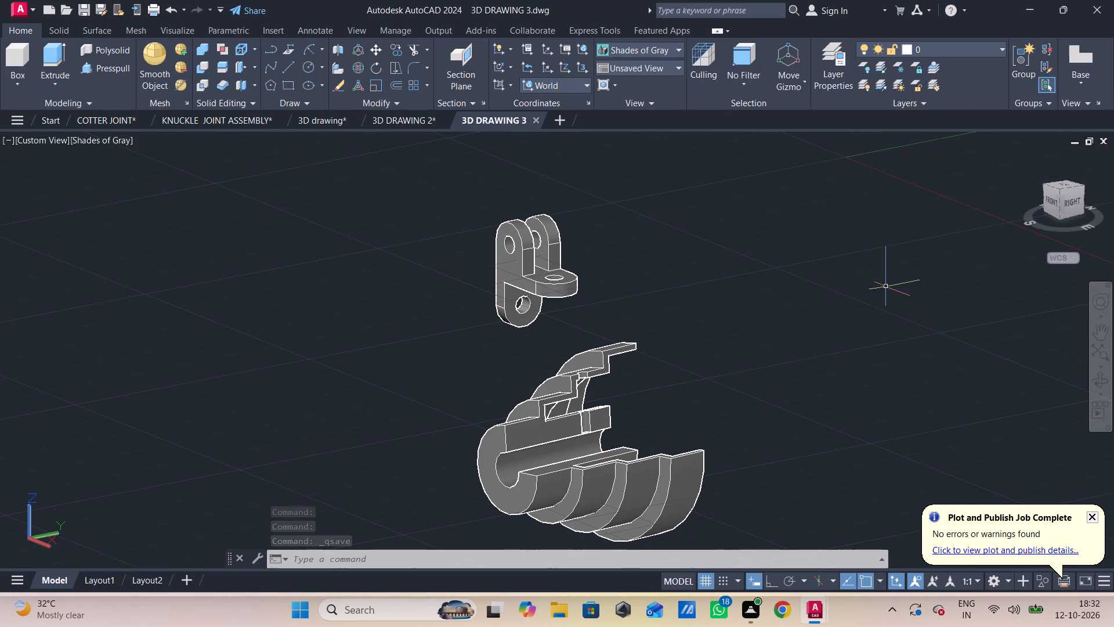
# Query the drawing's log file name and path with LOGFILENAME.
pyautogui.write('log')
pyautogui.press('f')
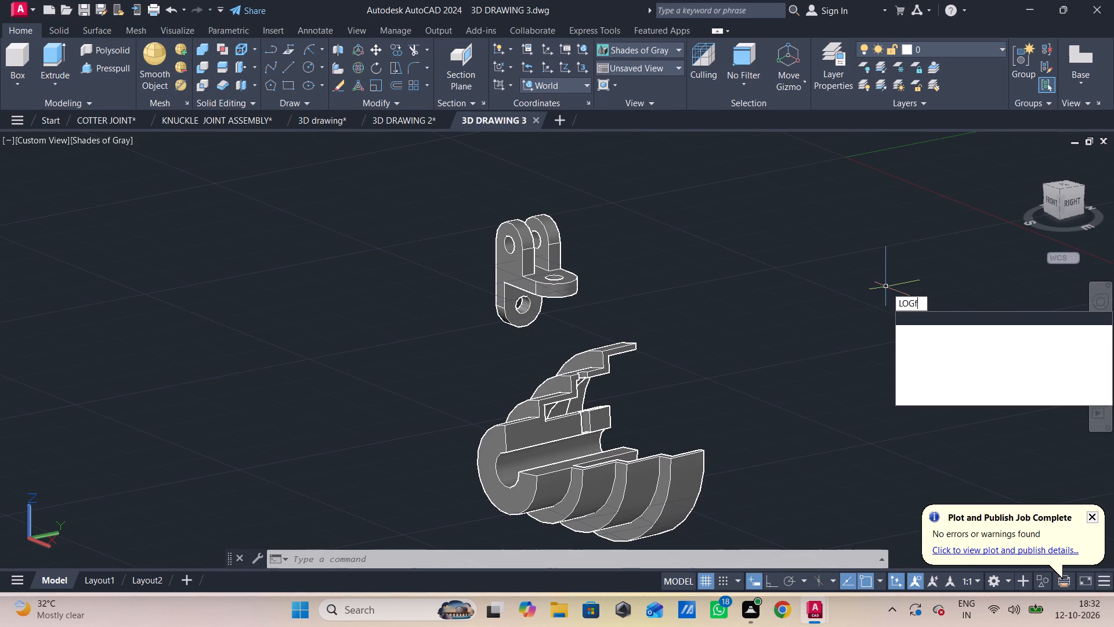
pyautogui.press('i')
pyautogui.press('BackSpace')
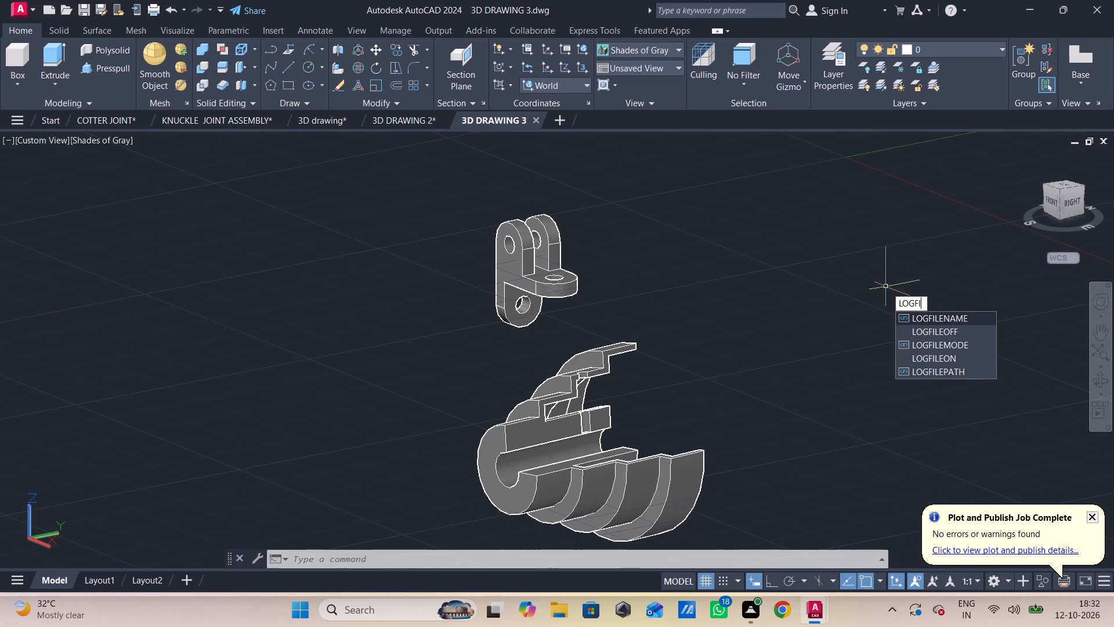
pyautogui.click(905, 318)
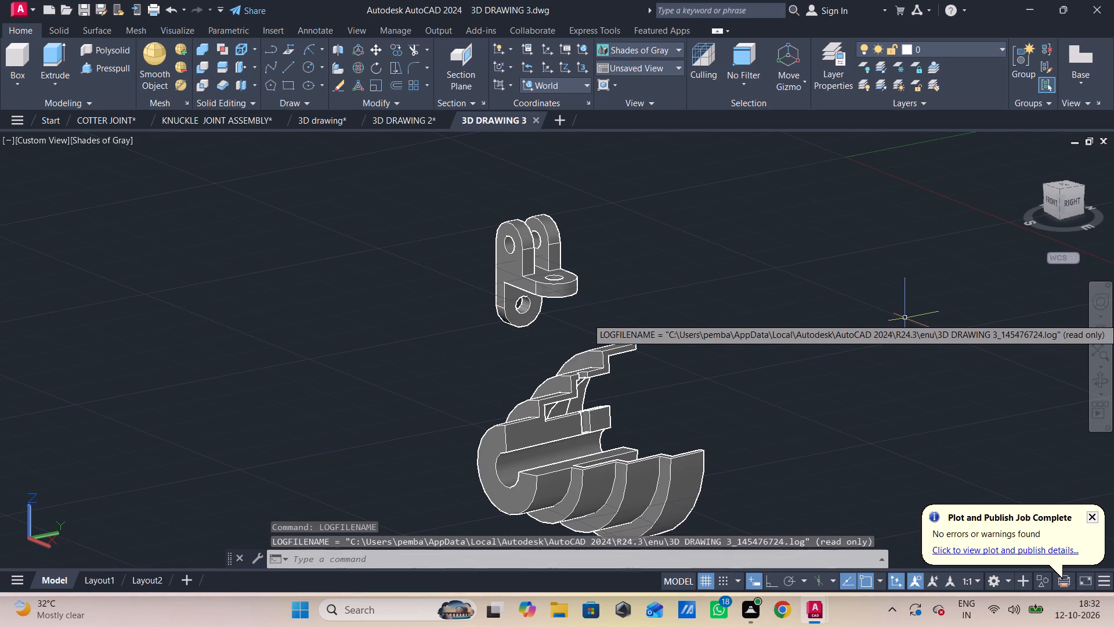
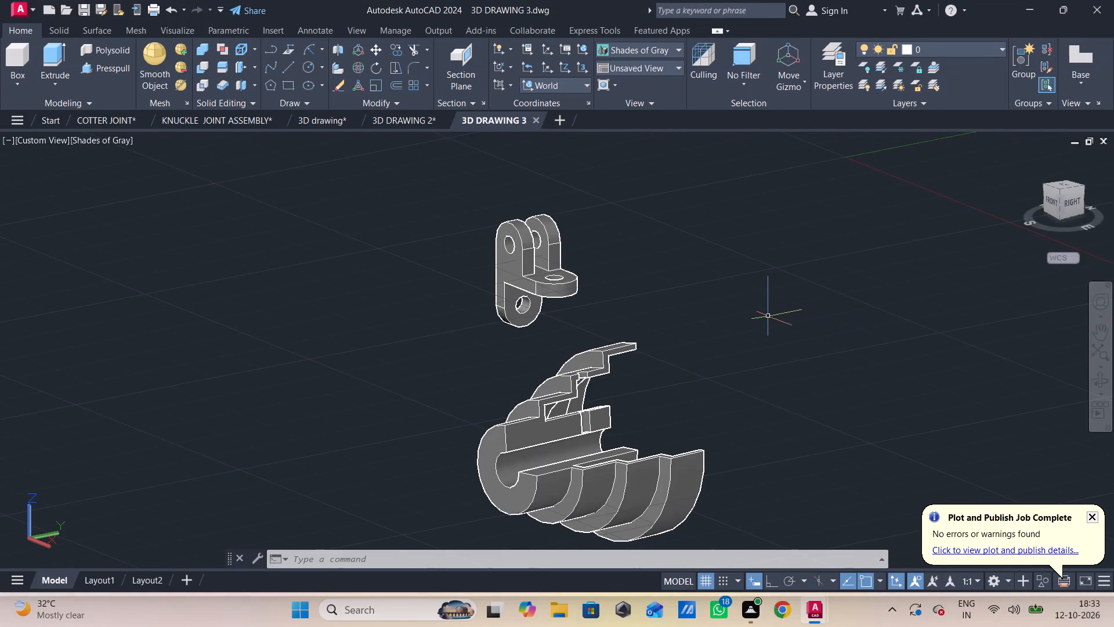
# Start a single-sheet plot of the model using AutoCAD PDF (High Quality Print).pc3, centred on the paper.
pyautogui.hotkey('ctrl', 'p')
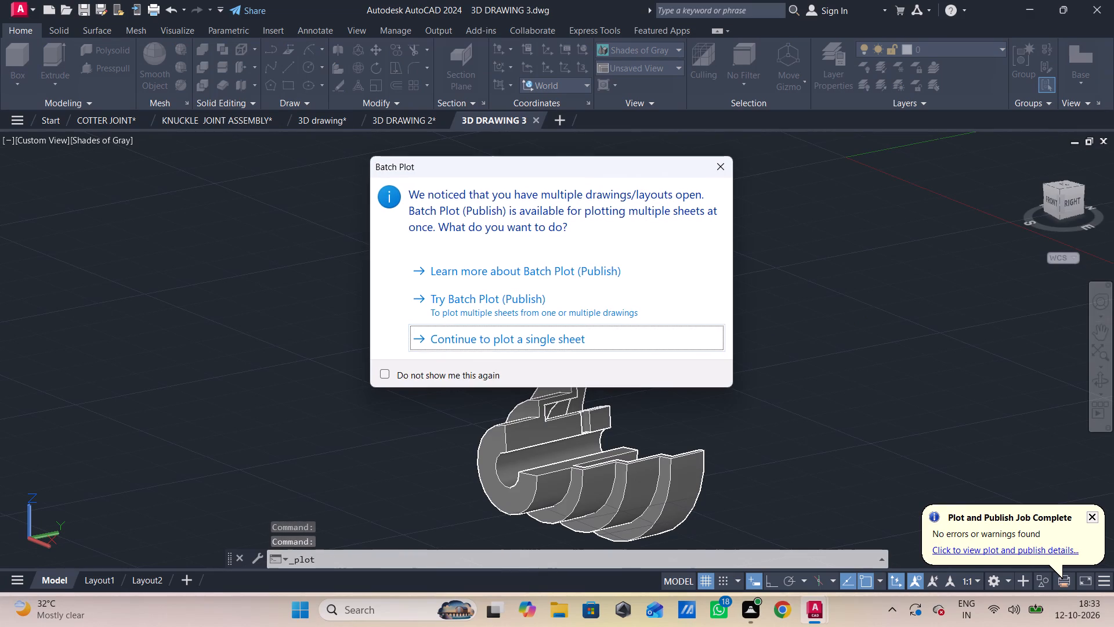
pyautogui.click(726, 167)
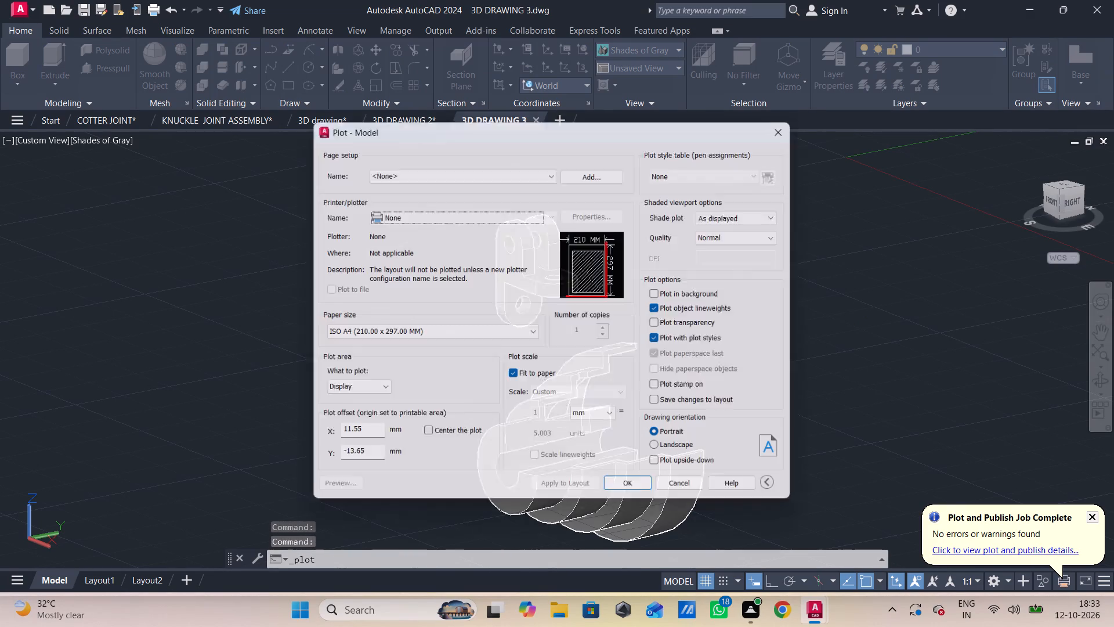
pyautogui.click(489, 210)
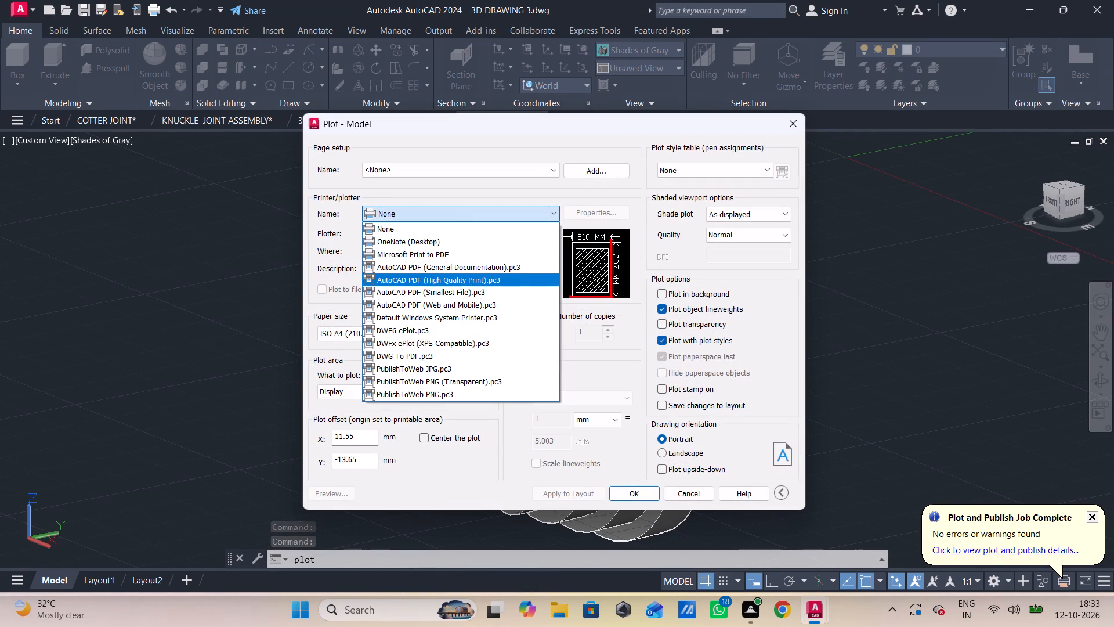
pyautogui.click(476, 286)
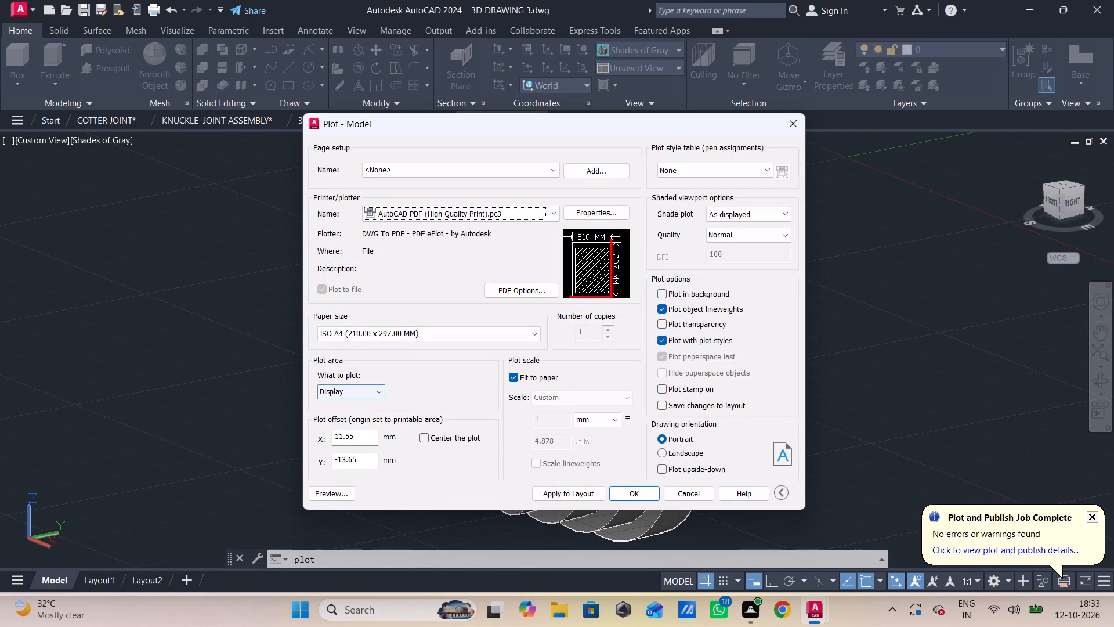
pyautogui.click(429, 436)
# Set the plot area to a window enclosing both the bracket and the stepped half-round solid.
pyautogui.click(354, 388)
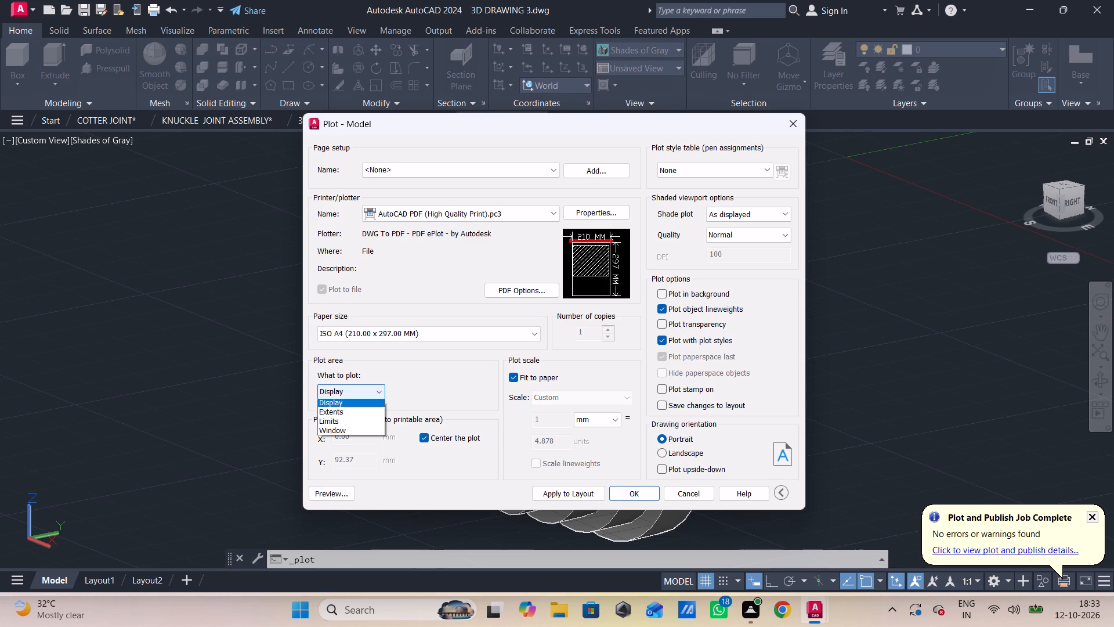
pyautogui.click(343, 428)
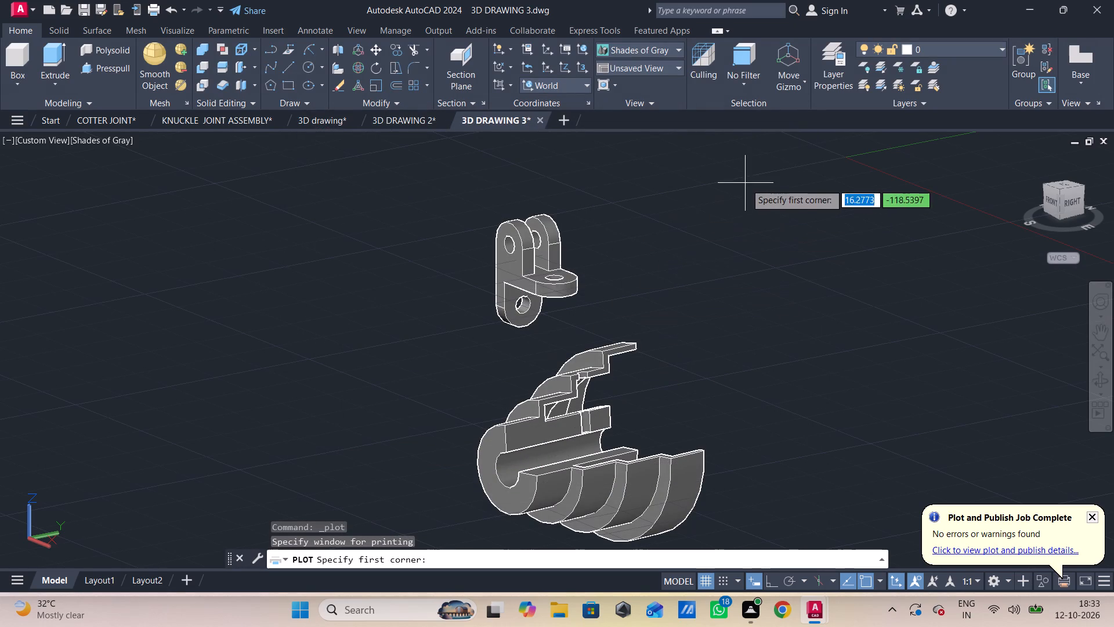
pyautogui.click(744, 147)
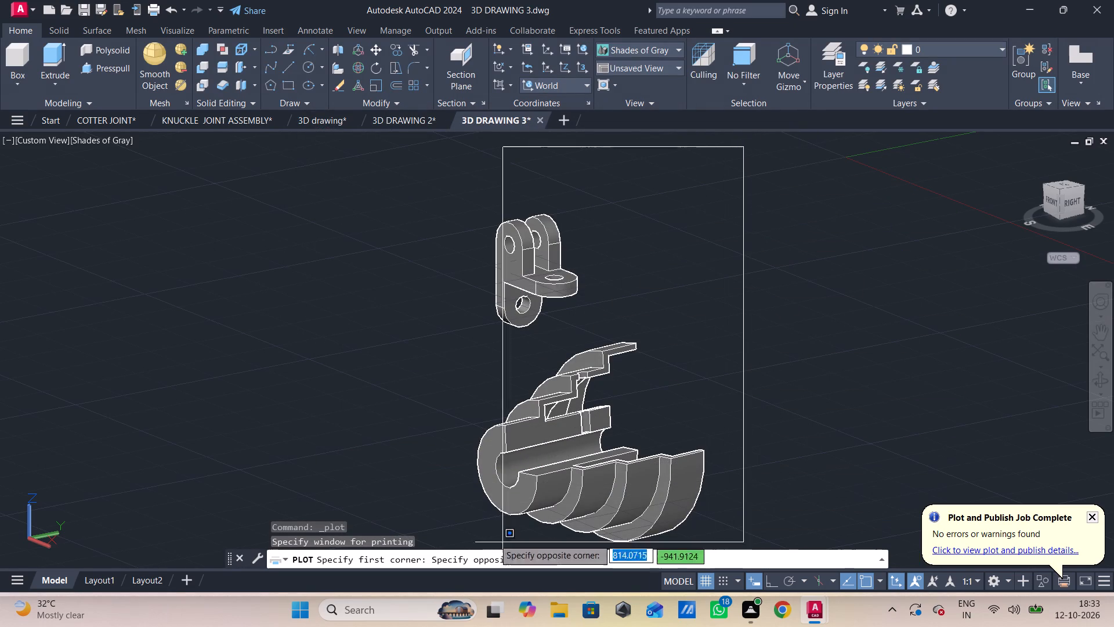
pyautogui.click(428, 558)
pyautogui.moveTo(431, 549); pyautogui.dragTo(433, 491, button='middle')
pyautogui.moveTo(434, 496); pyautogui.dragTo(457, 421, button='middle')
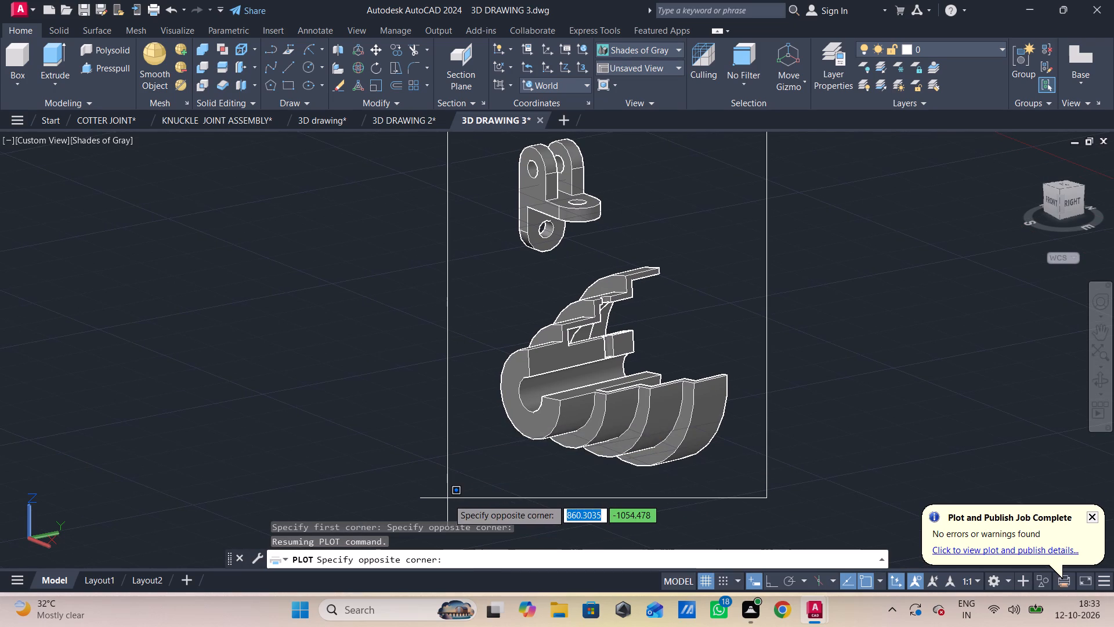
pyautogui.click(448, 499)
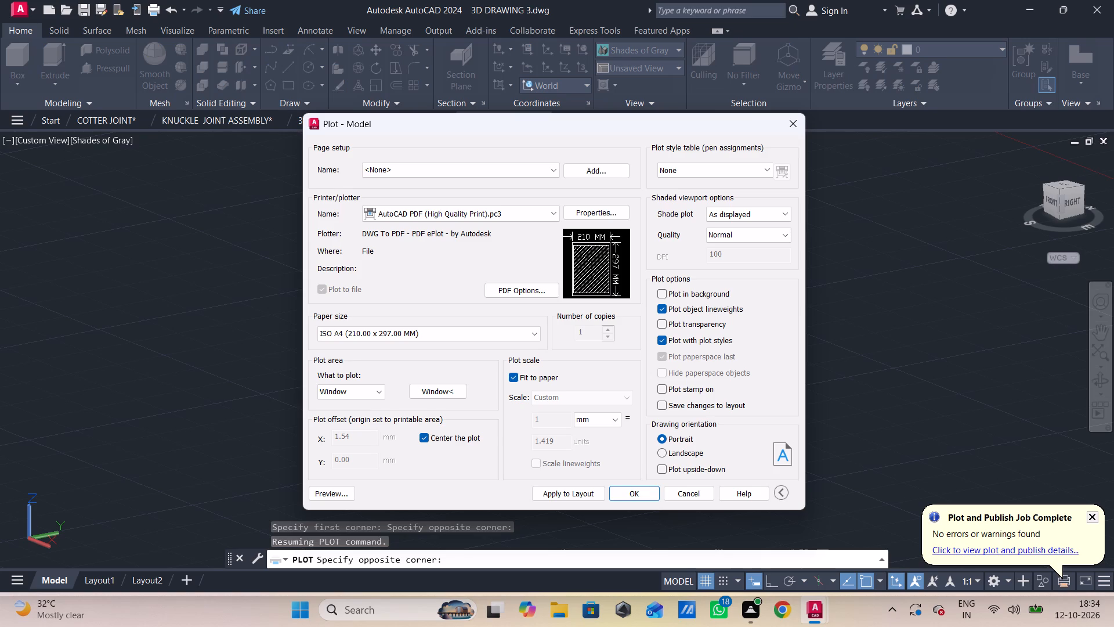
# Preview the plot, output it as 3D DRAWING 3-Model.pdf in the CAD folder, and close the resulting PDF.
pyautogui.click(319, 489)
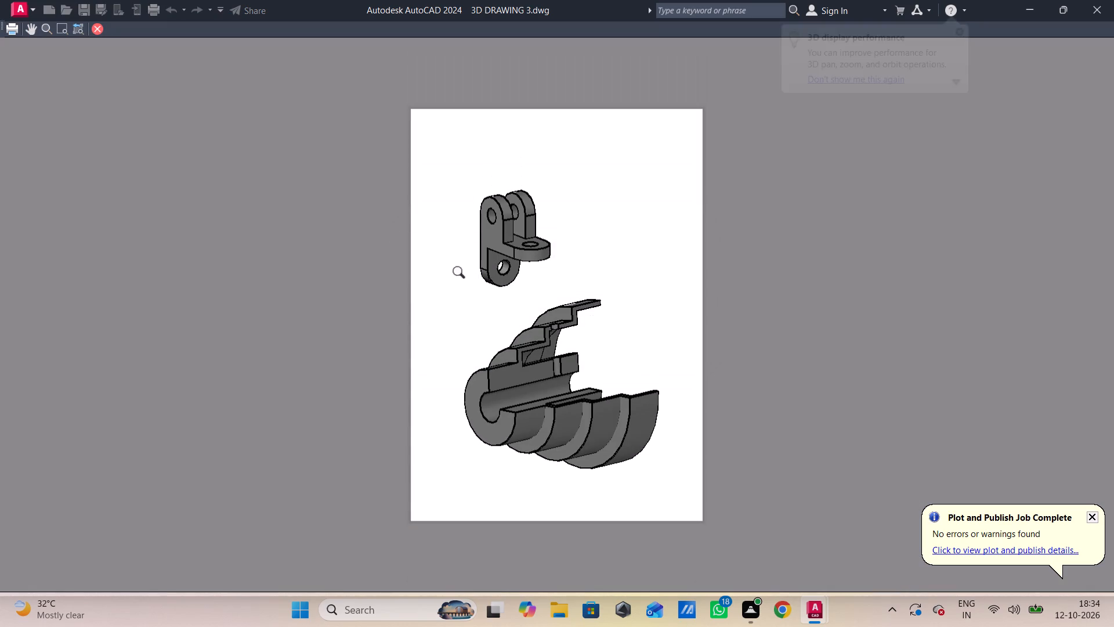
pyautogui.click(11, 30)
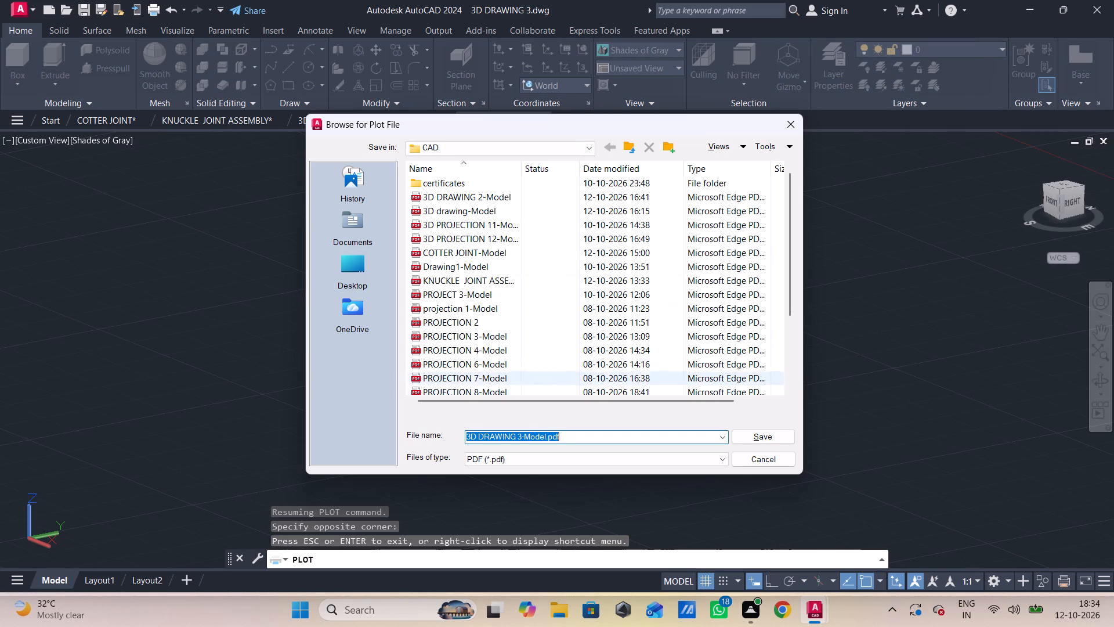
pyautogui.click(770, 436)
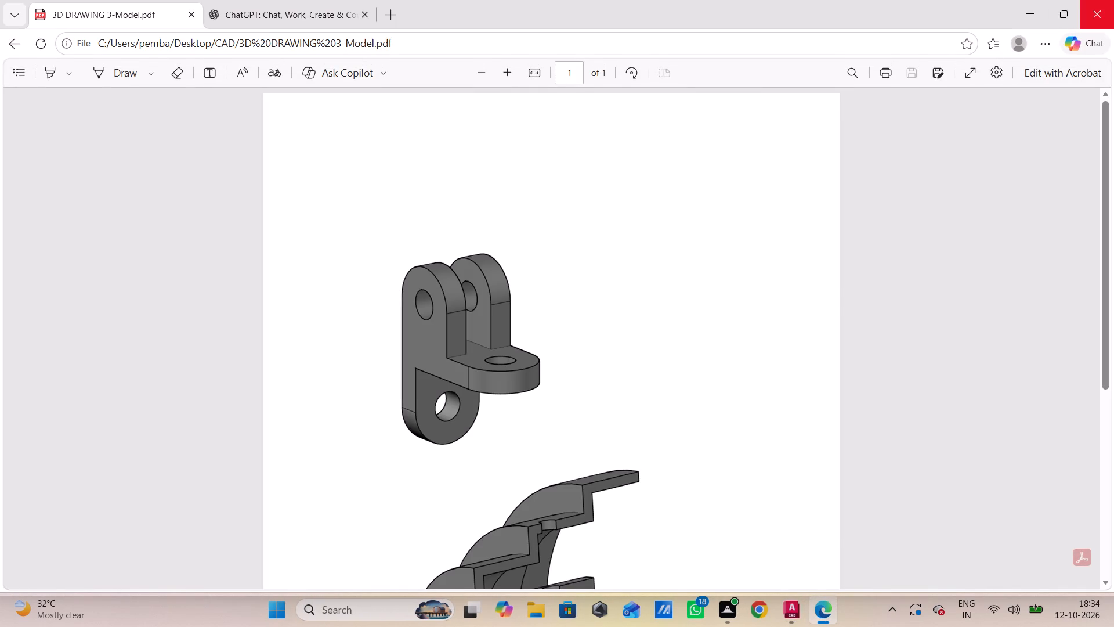
pyautogui.click(1082, 2)
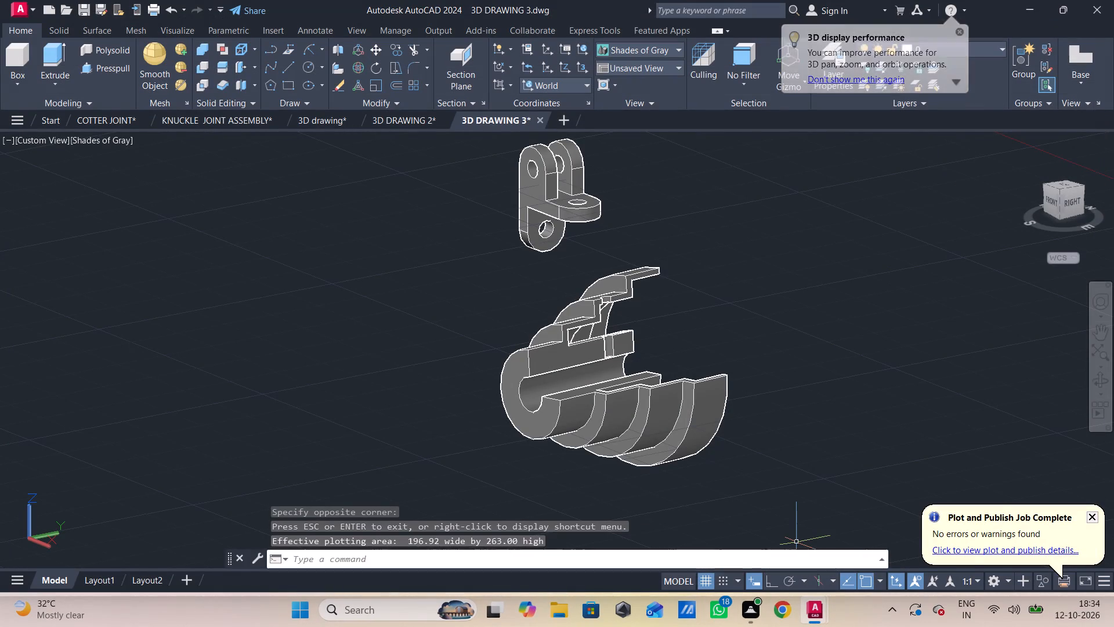